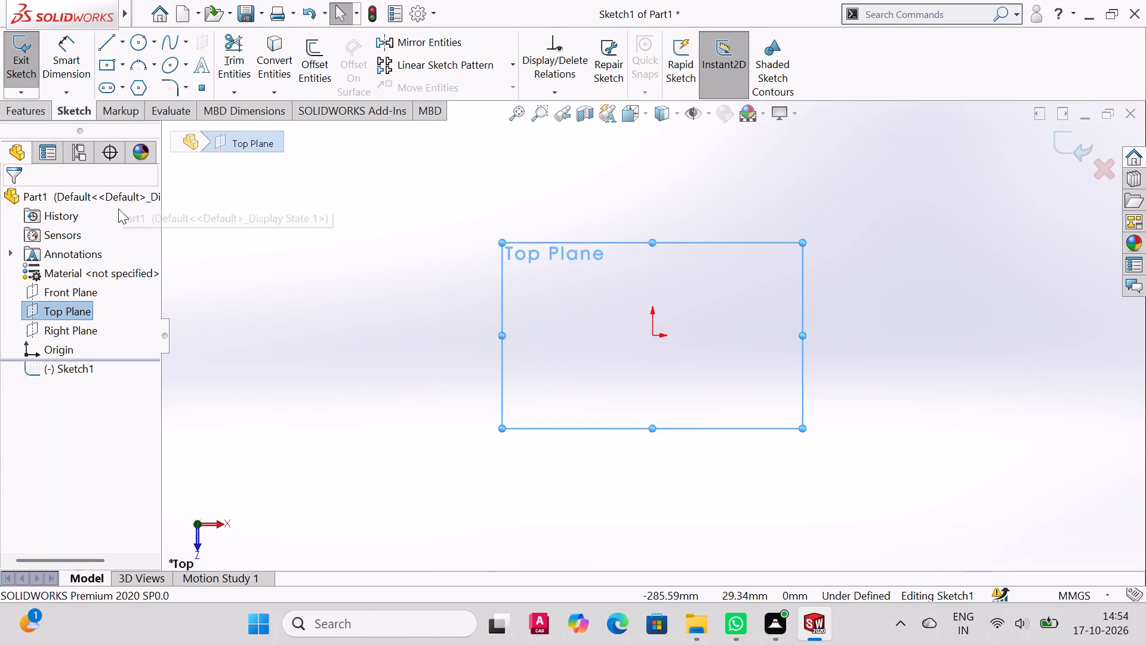
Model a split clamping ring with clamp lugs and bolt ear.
Sketch two concentric circles centred on the origin, with radii of about 75 mm and 43 mm.
click(128, 42)
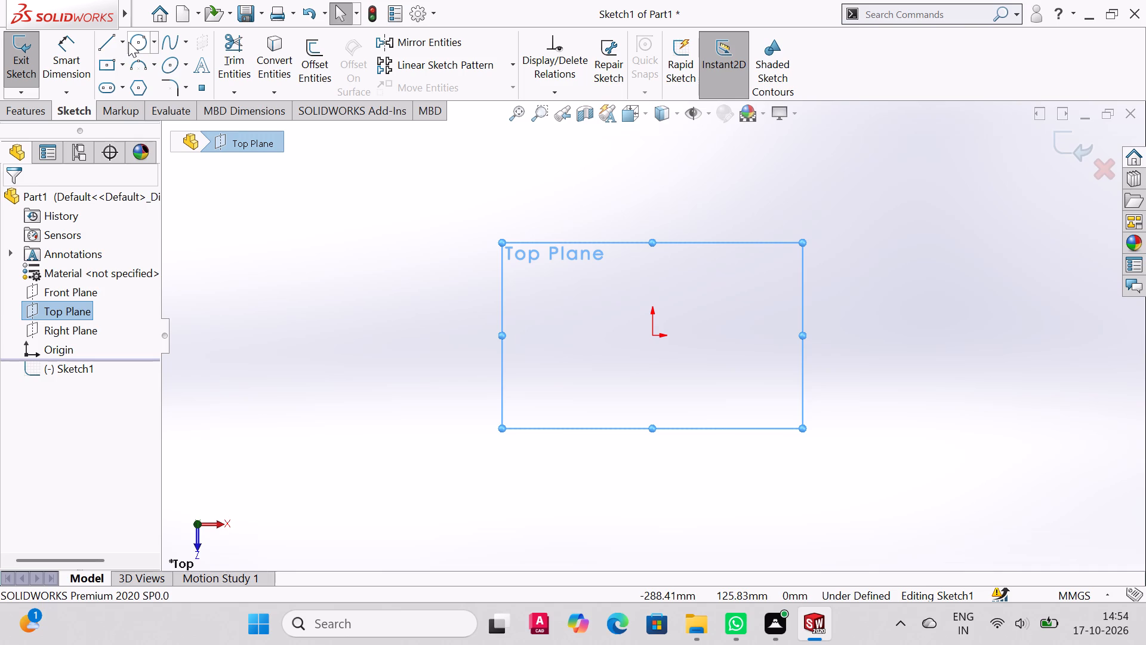
click(654, 337)
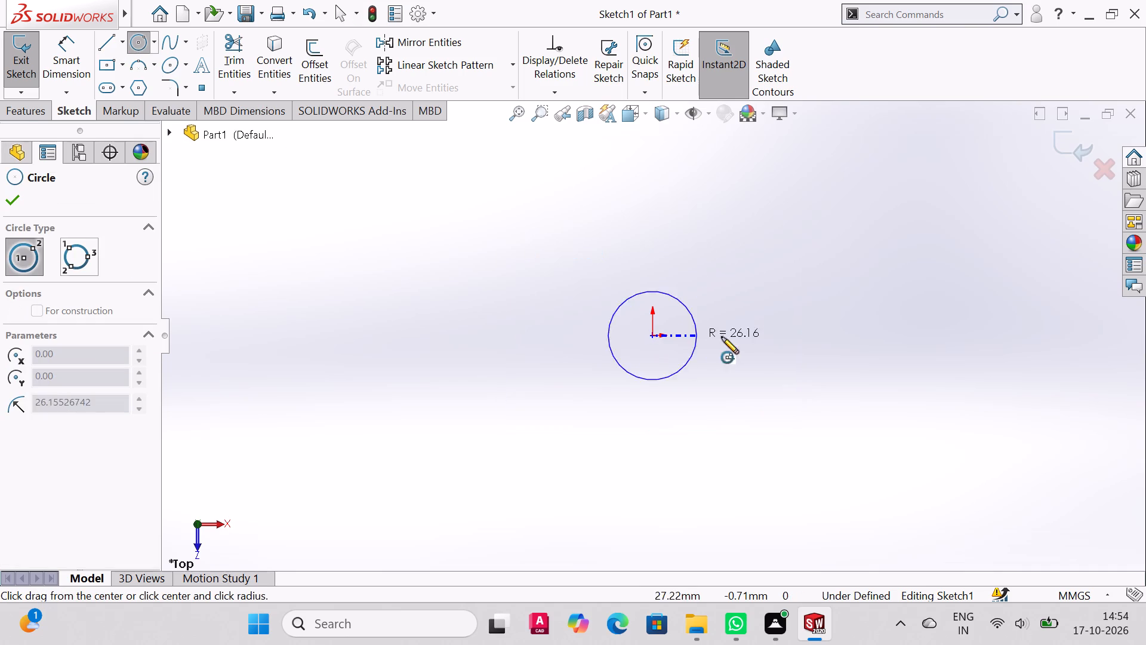
click(779, 337)
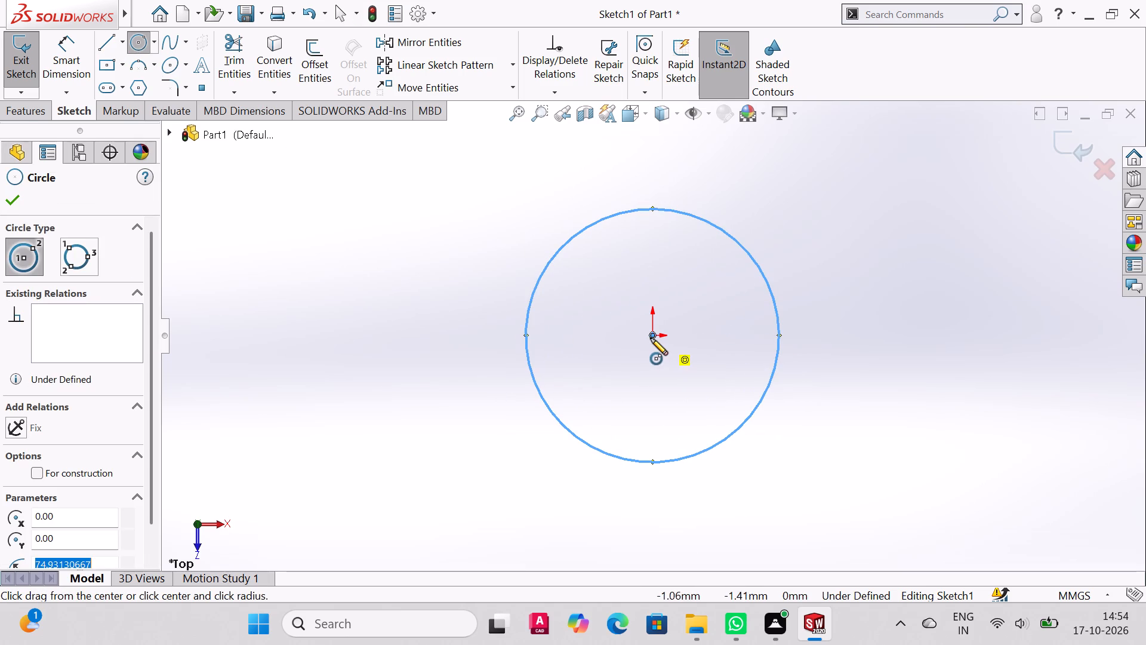
click(652, 336)
click(725, 330)
right_drag(284, 277, 269, 284)
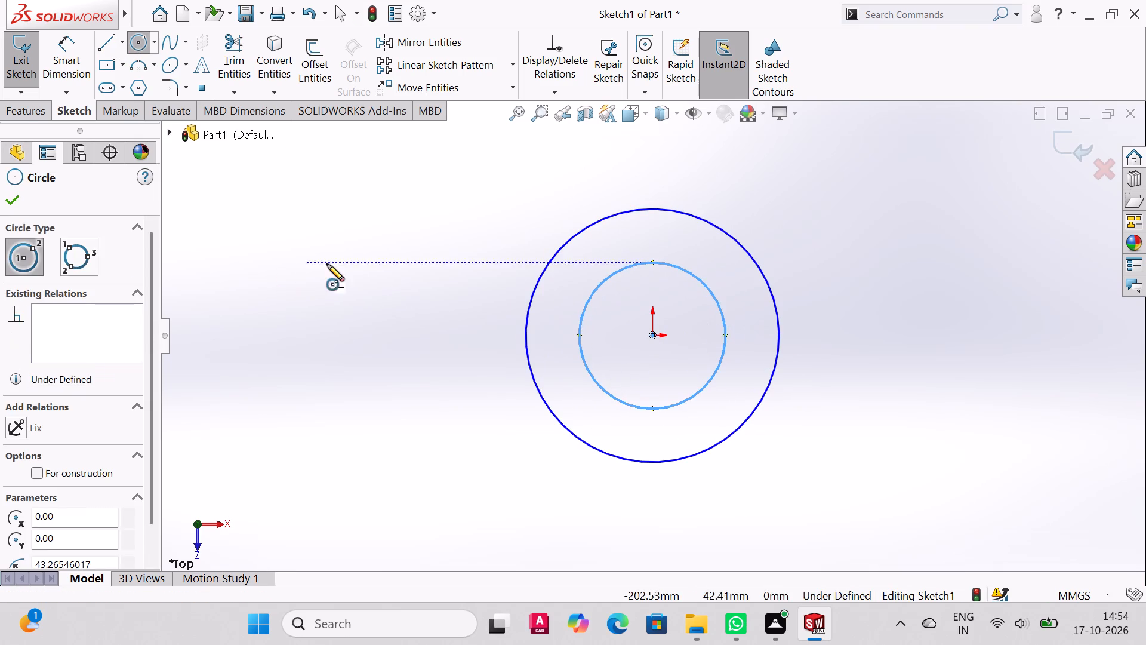
key(Escape)
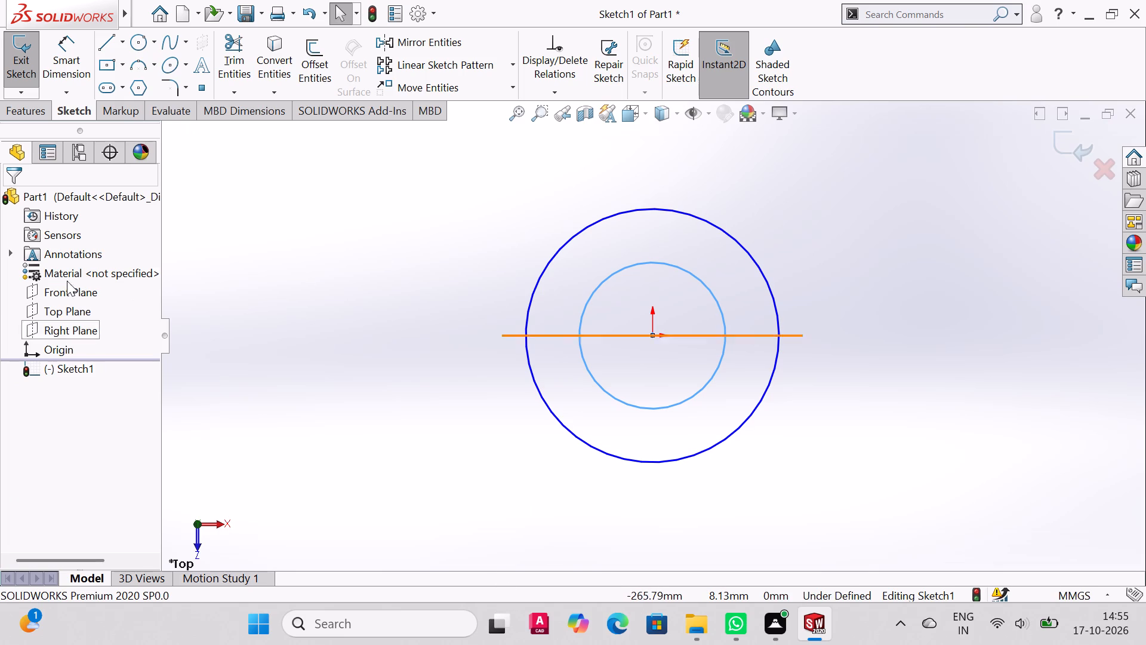
Dimension the outer circle's diameter as 108 mm.
click(67, 50)
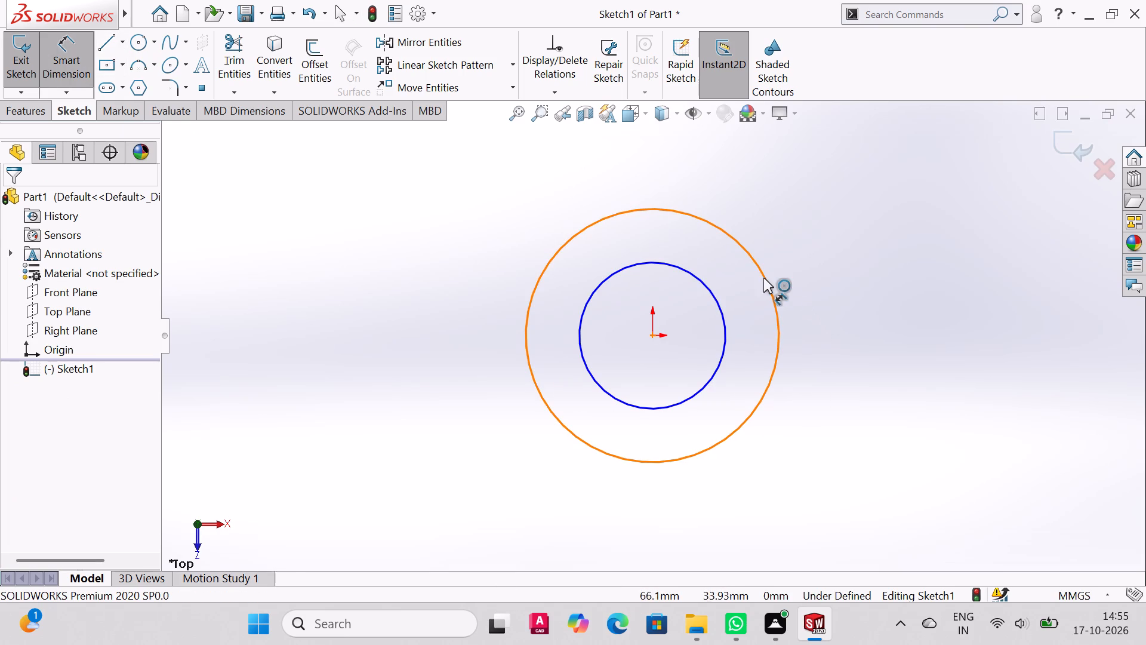
click(763, 275)
click(848, 191)
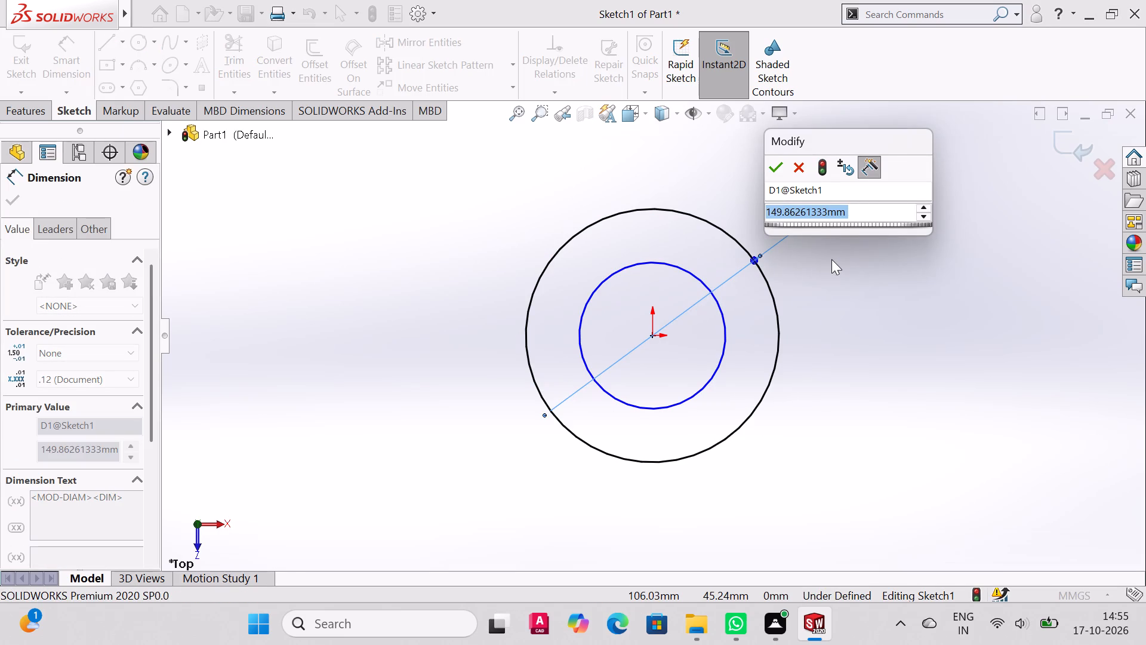
key(1)
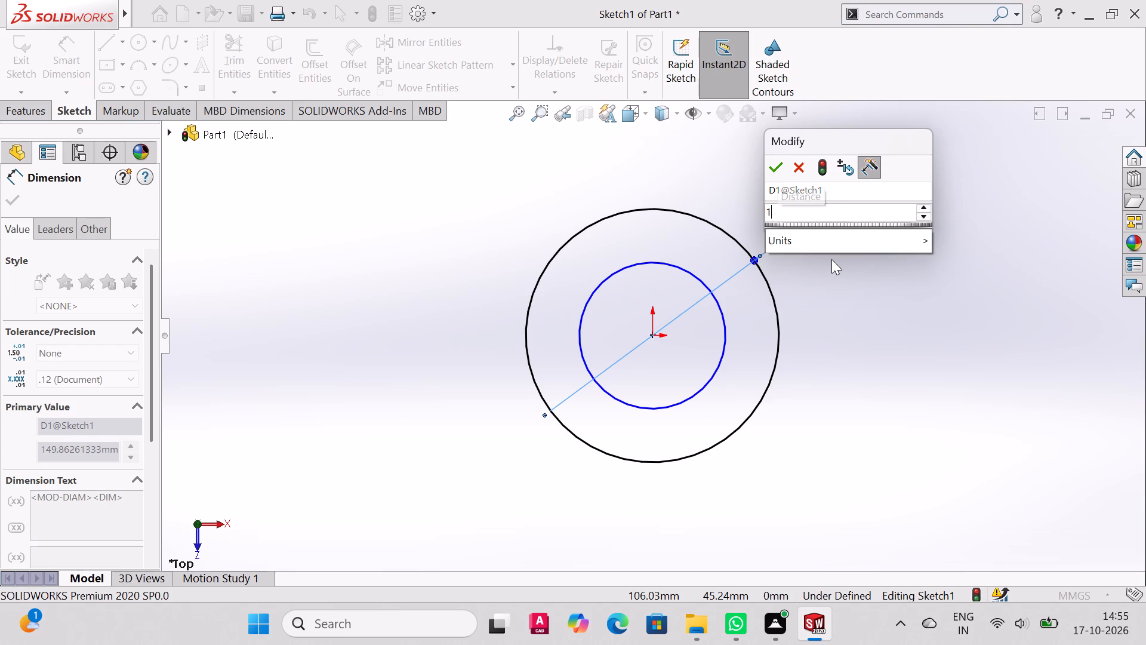
text(08)
key(Return)
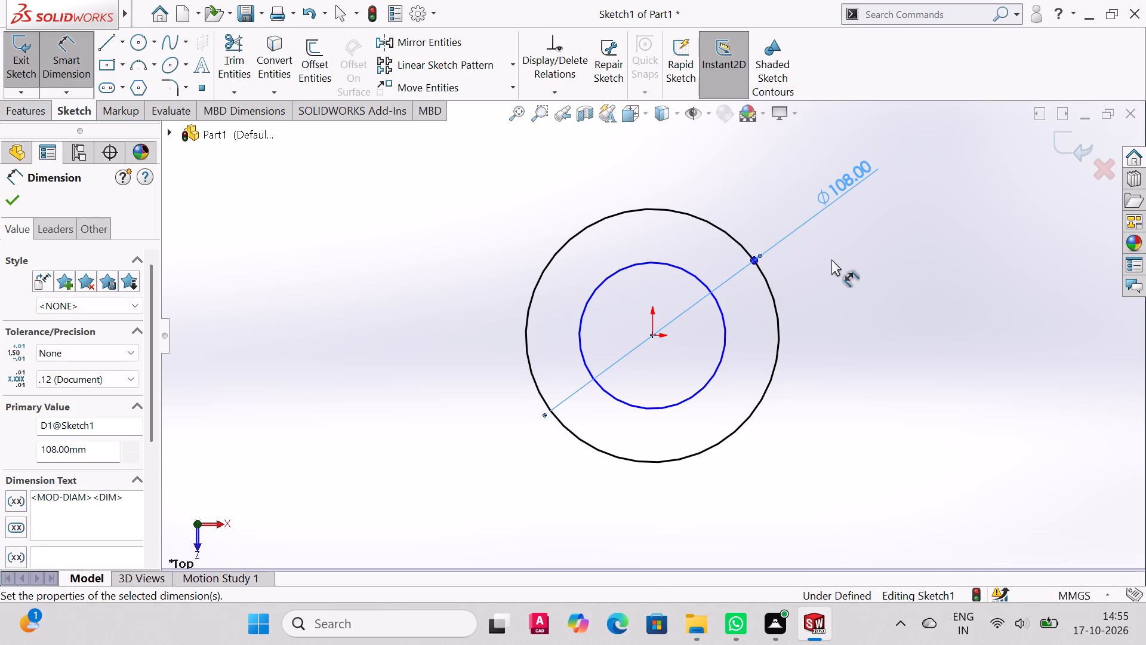
Dimension the inner circle's diameter as 80 mm.
click(694, 274)
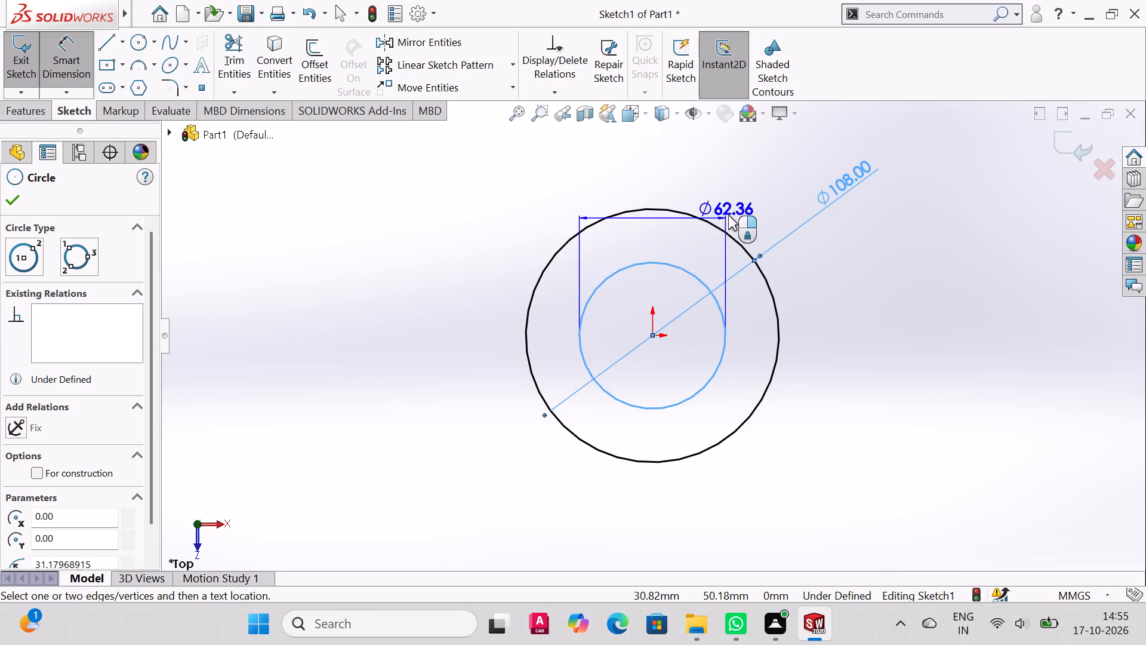
click(778, 177)
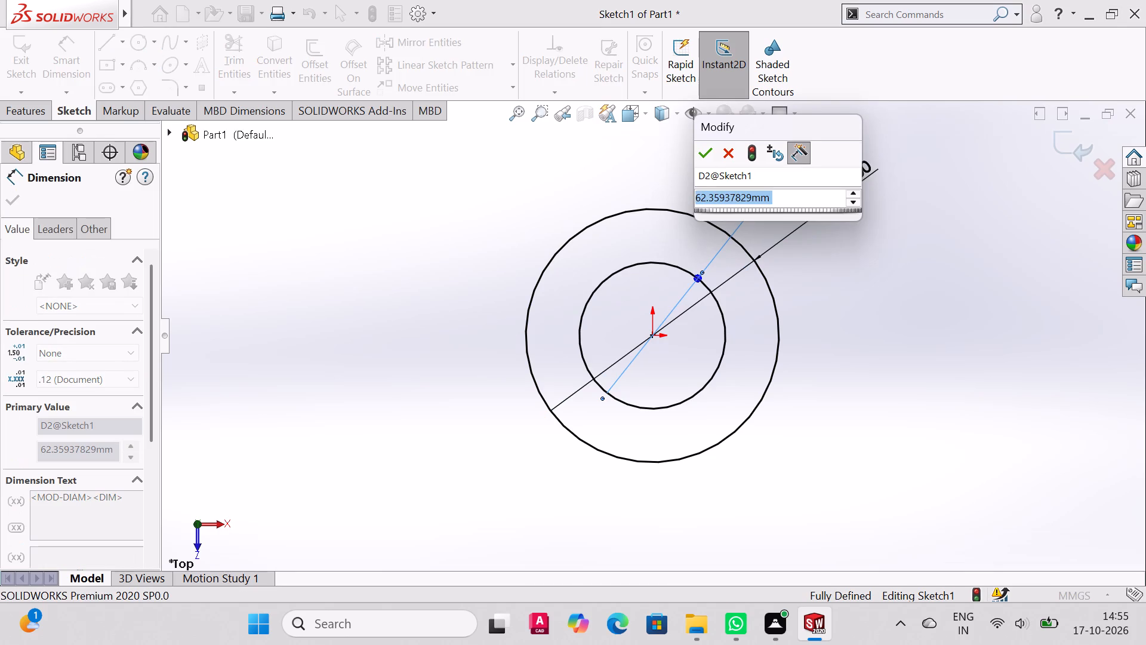
text(80)
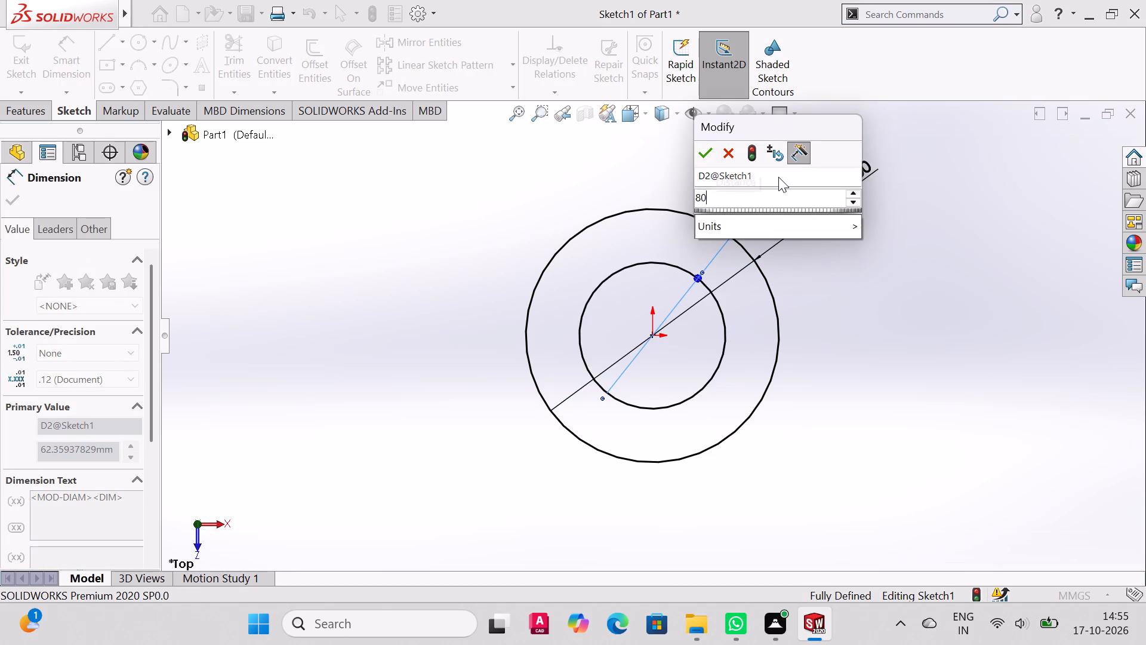
key(Return)
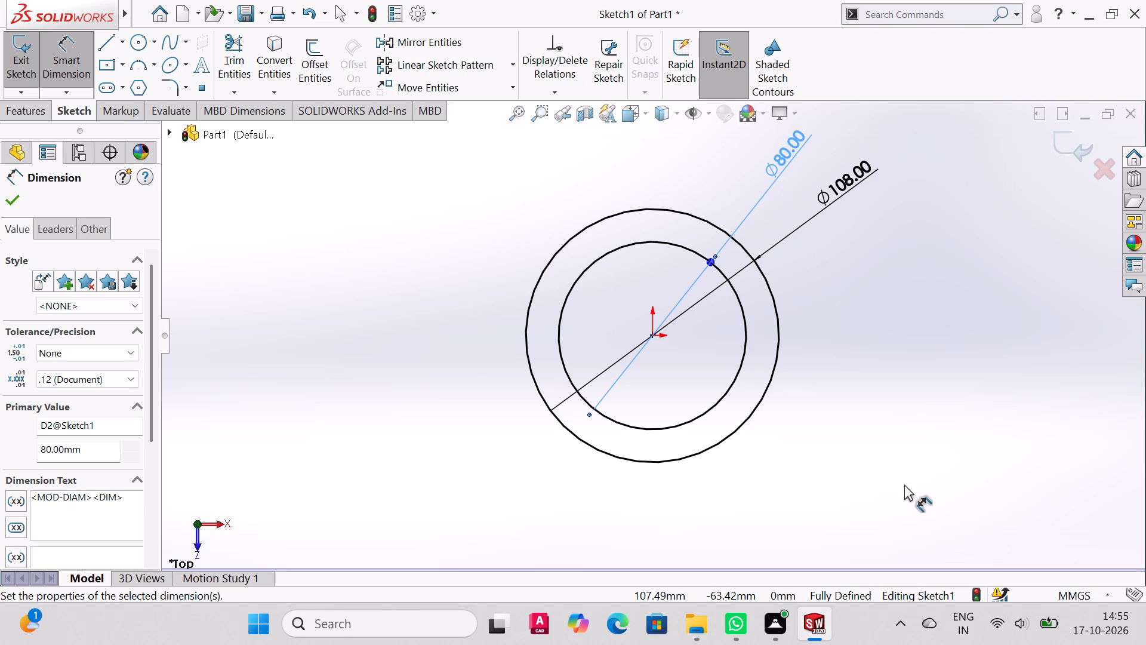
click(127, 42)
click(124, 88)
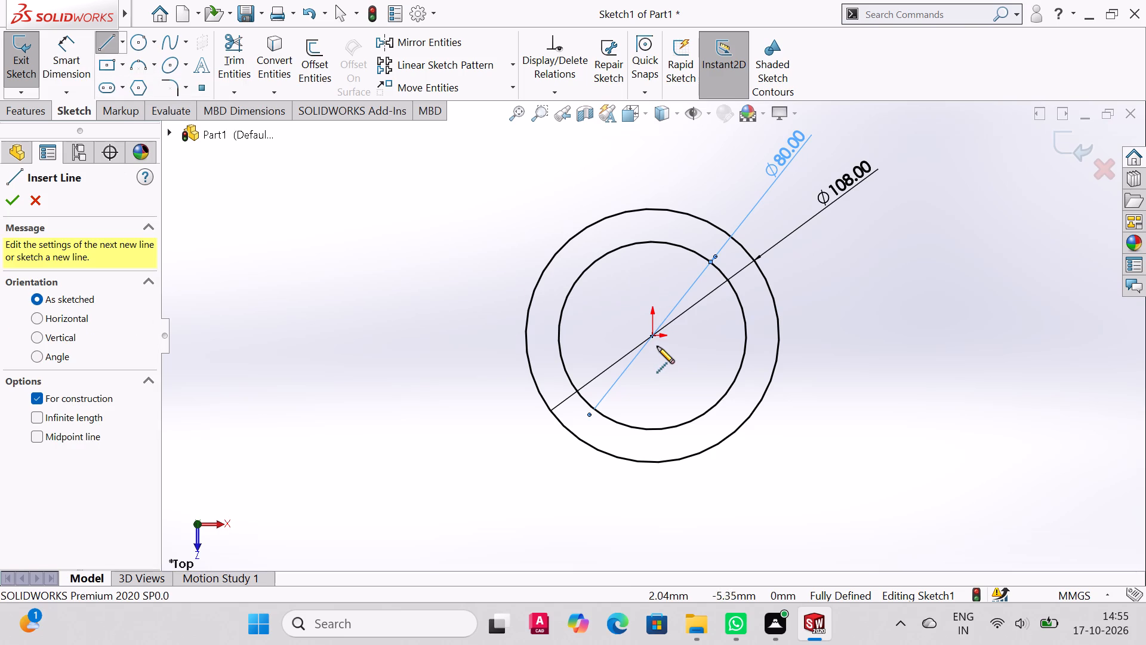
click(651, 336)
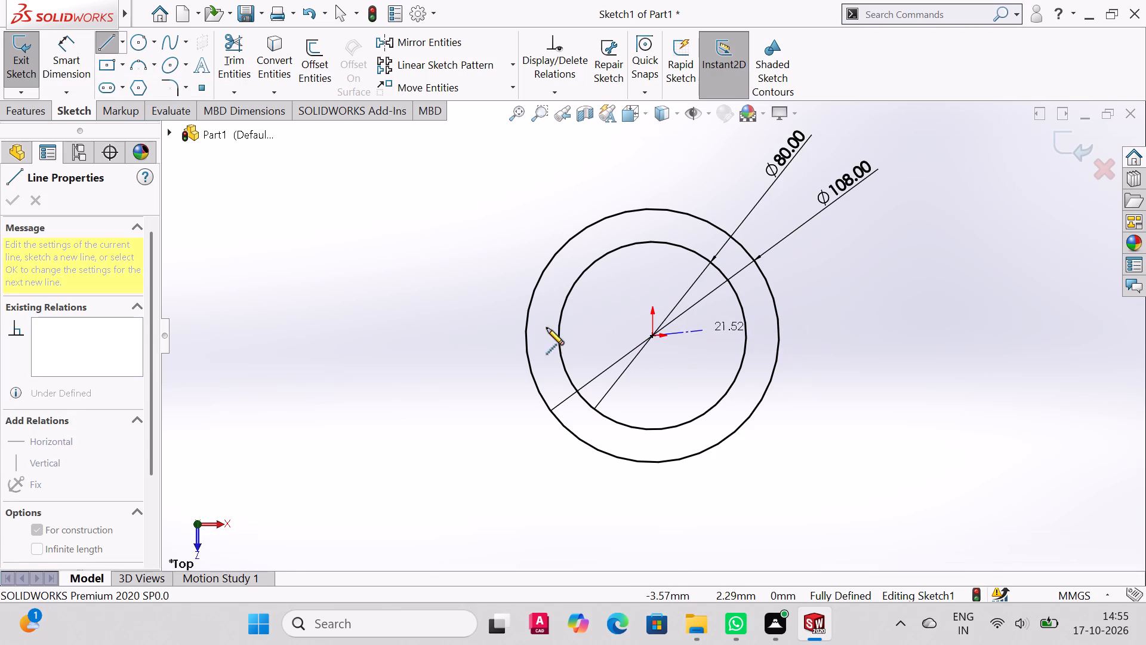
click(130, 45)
Draw a horizontal construction centerline with the Midpoint line option, centred on the origin and reaching about 127 mm to each side.
click(122, 44)
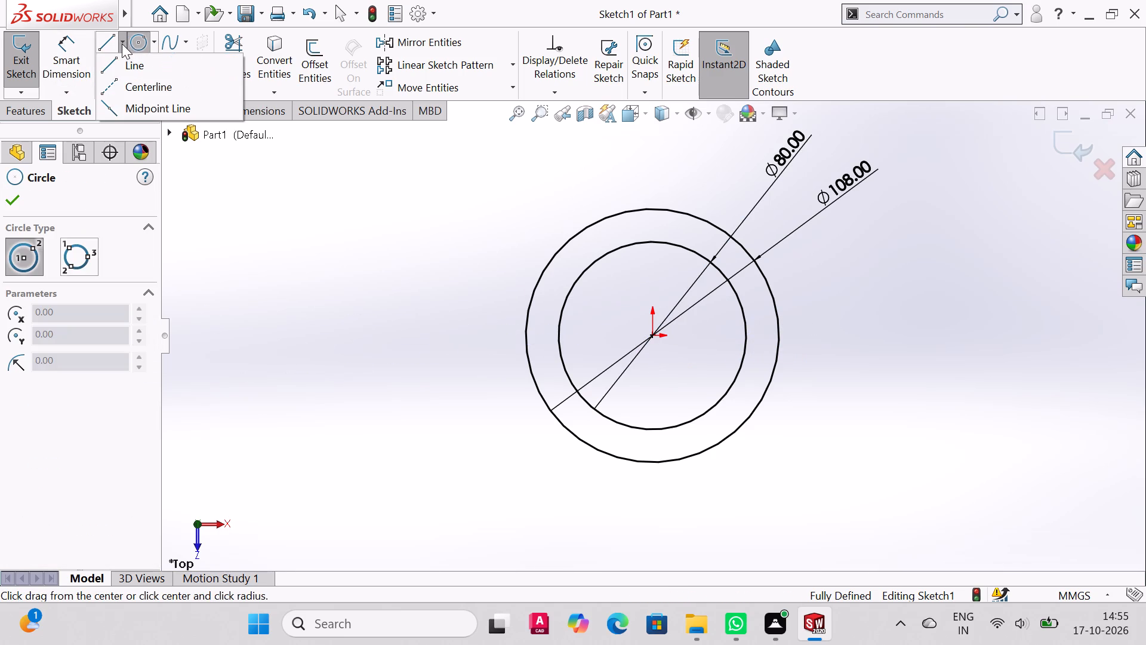
click(129, 87)
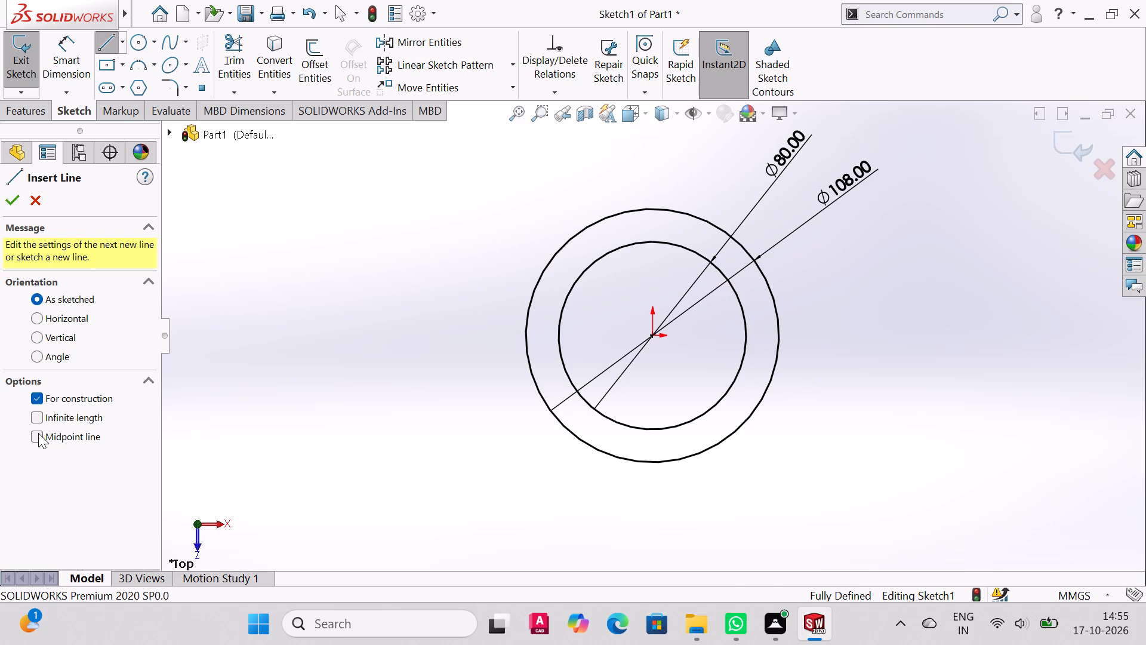
click(38, 433)
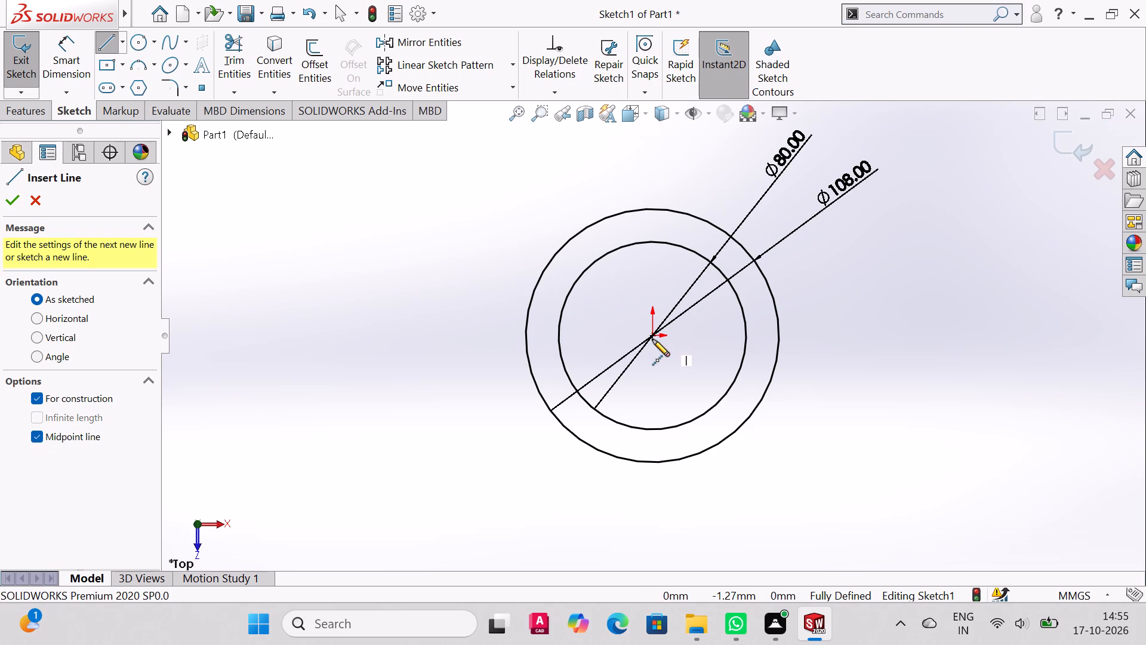
click(652, 336)
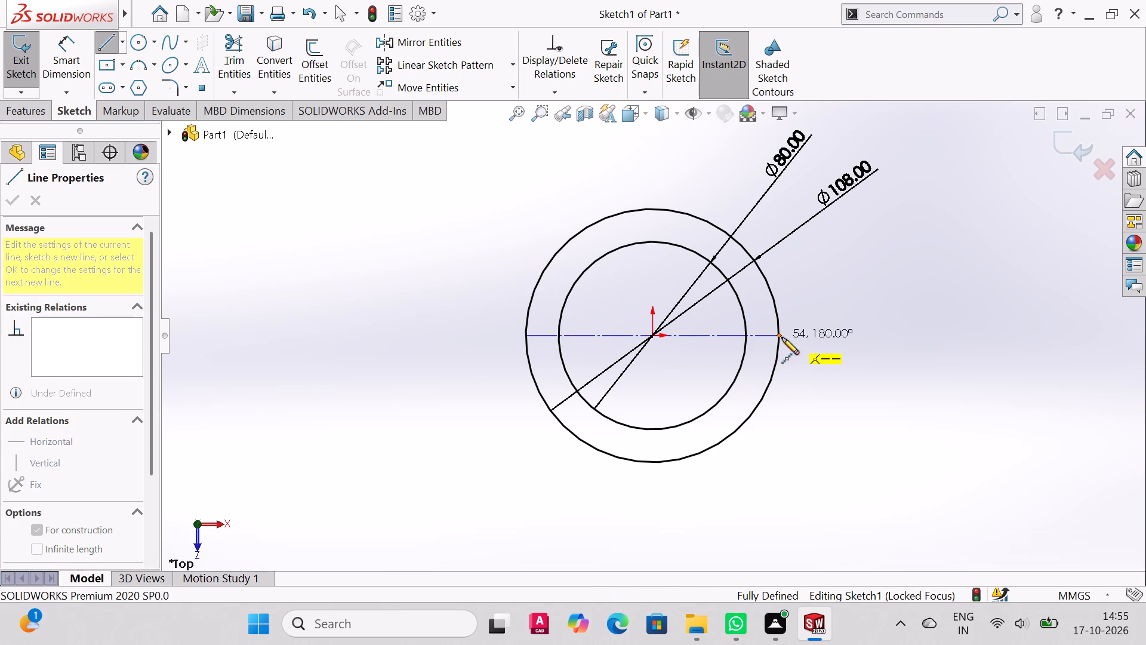
click(951, 333)
right_click(951, 333)
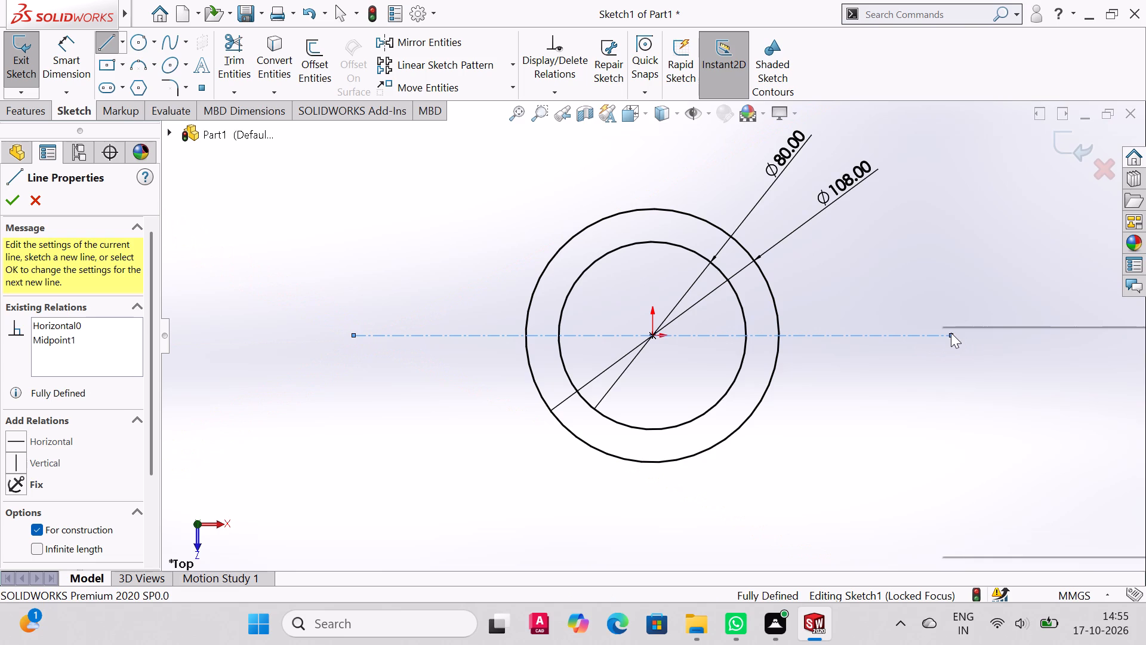
key(Escape)
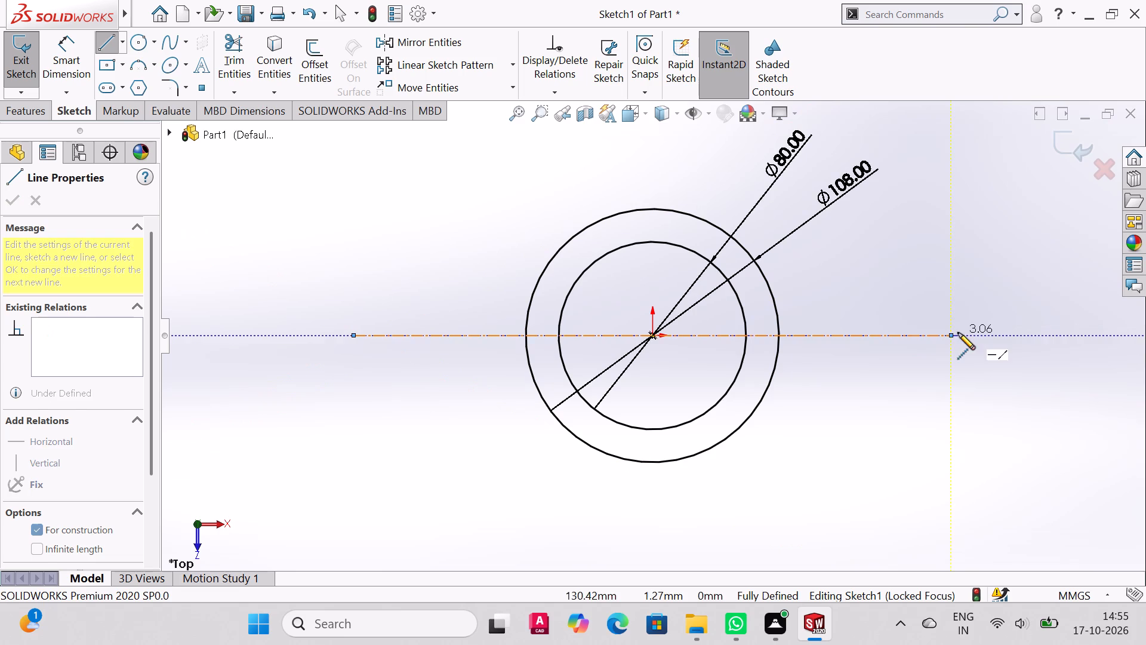
key(Escape)
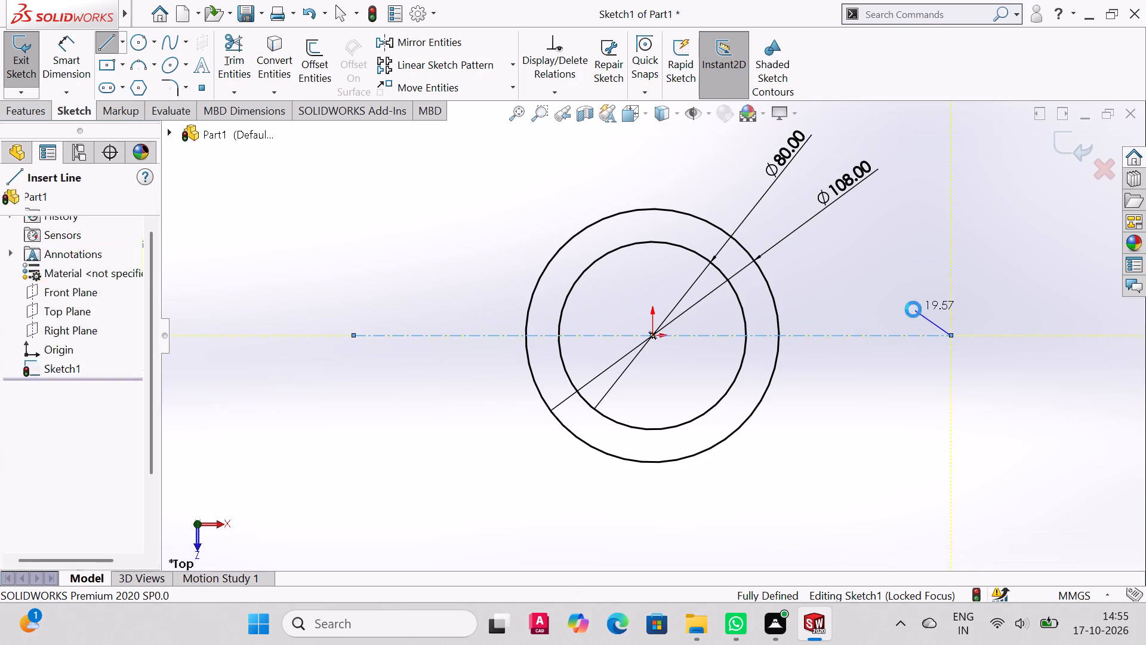
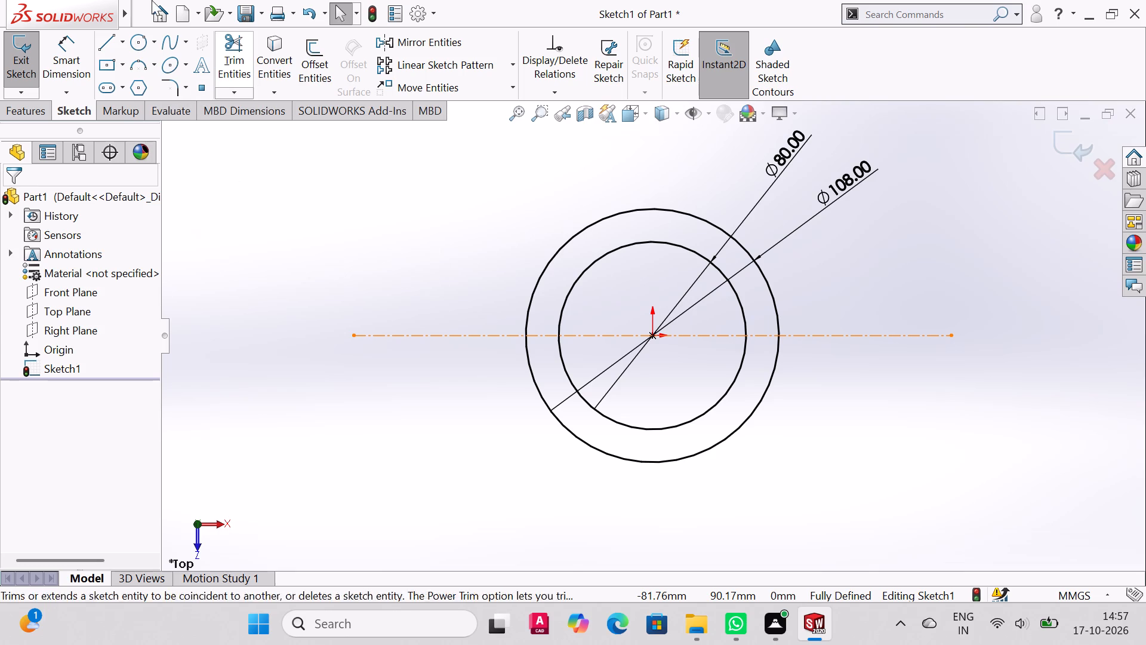
Offset the 108 mm outer circle inward by 5 mm, reversing the offset direction.
click(315, 53)
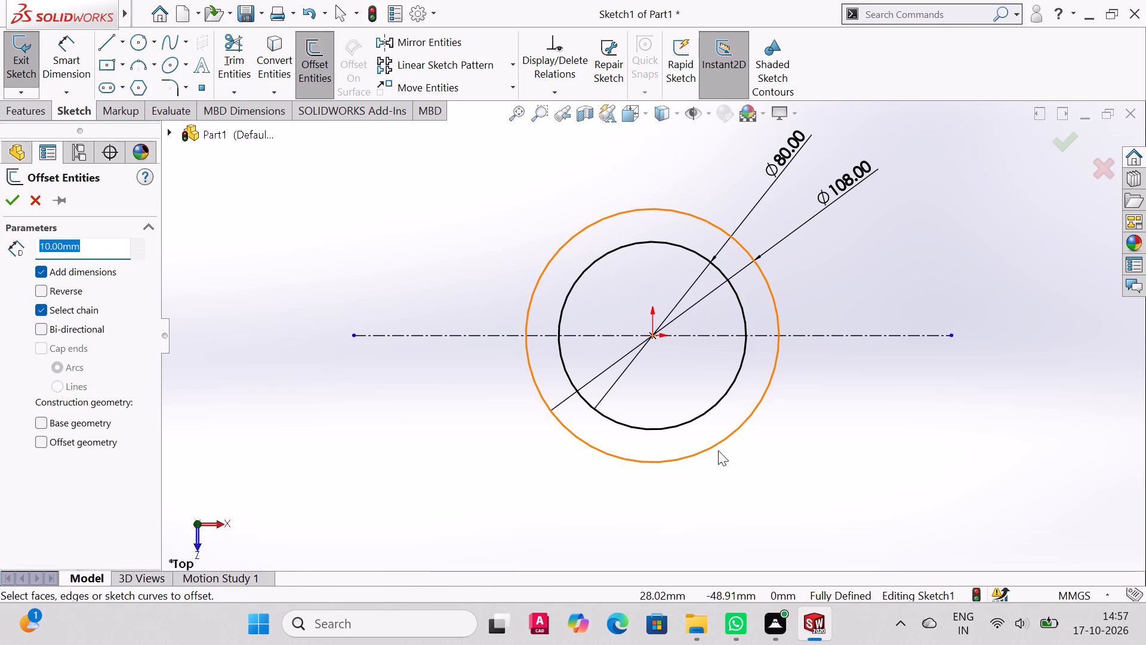
click(716, 444)
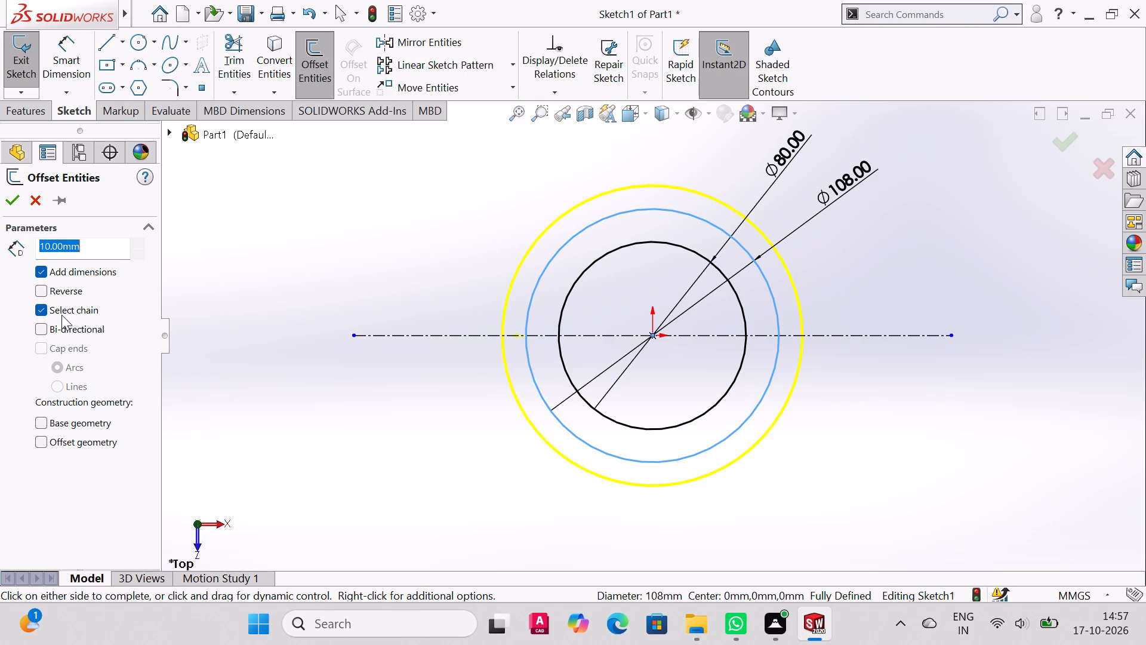
click(40, 290)
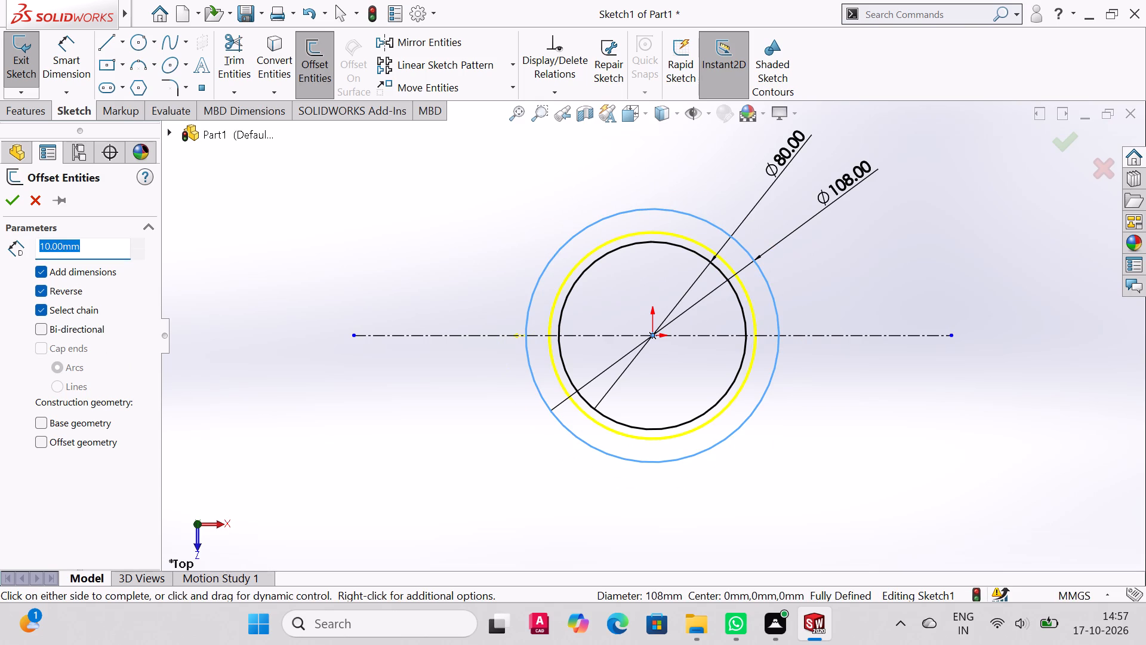
key(5)
key(Return)
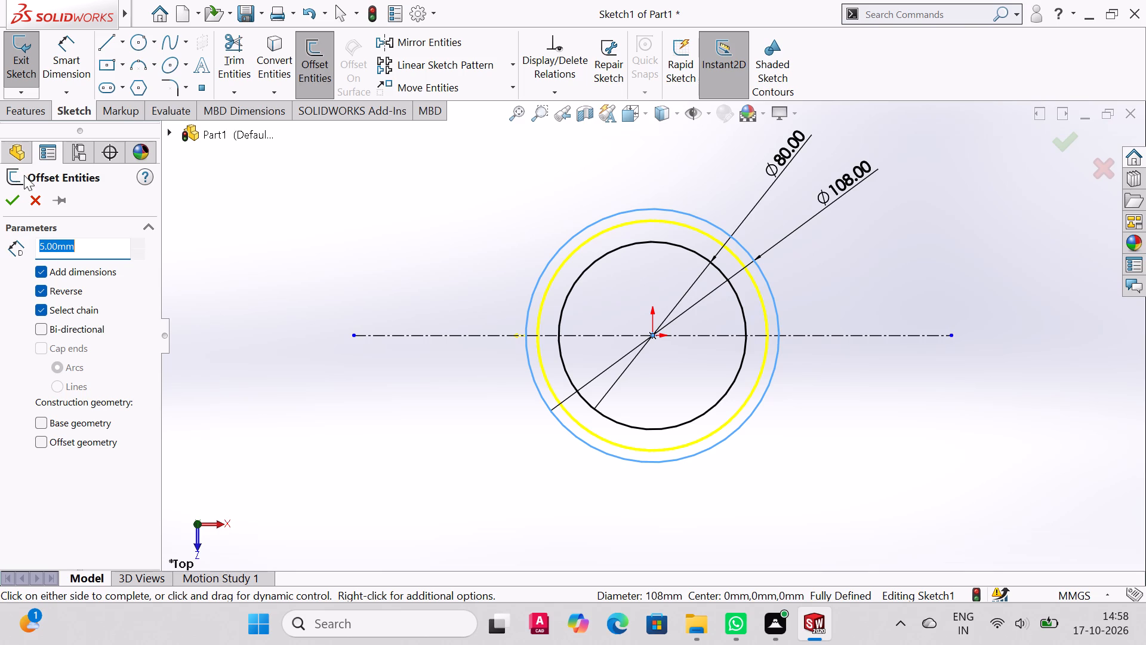
click(17, 207)
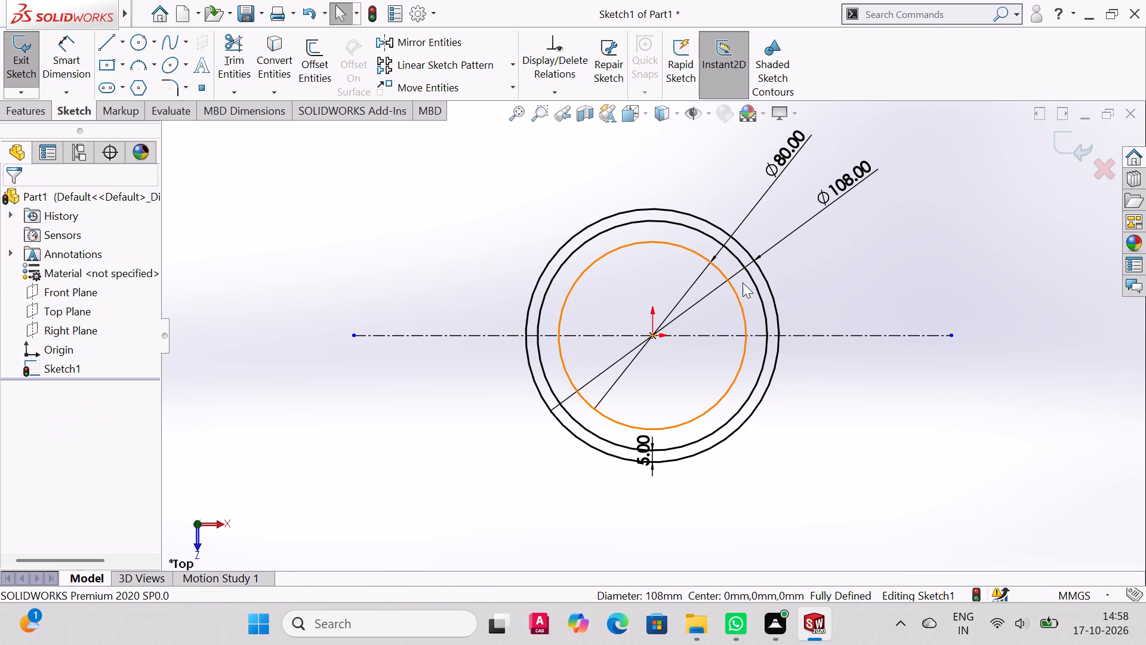
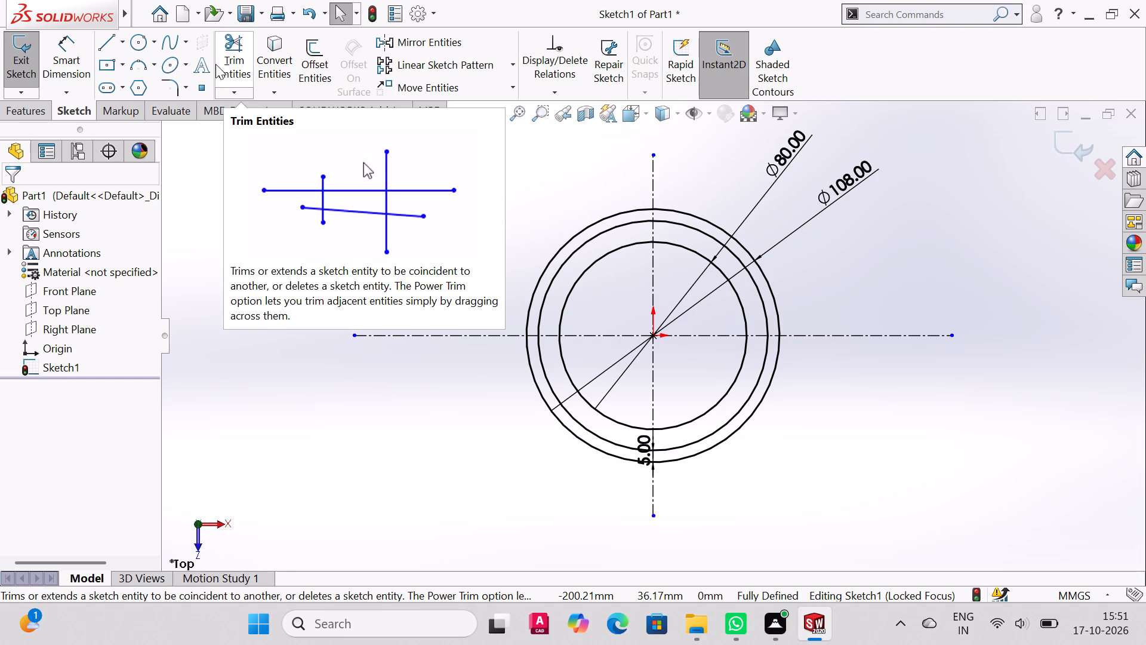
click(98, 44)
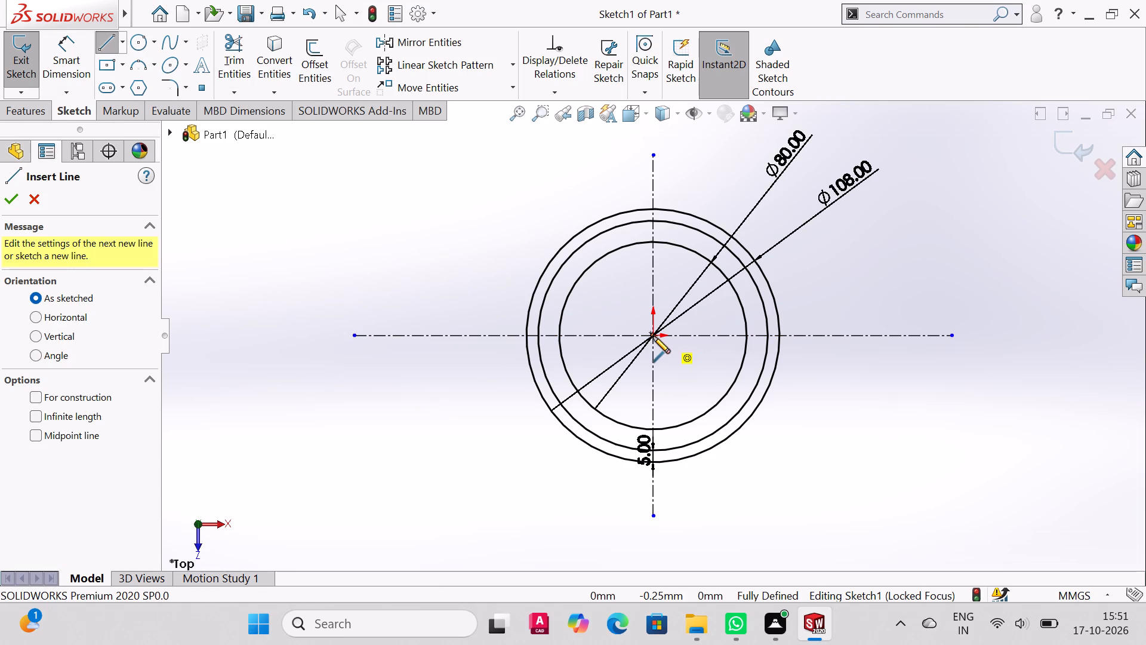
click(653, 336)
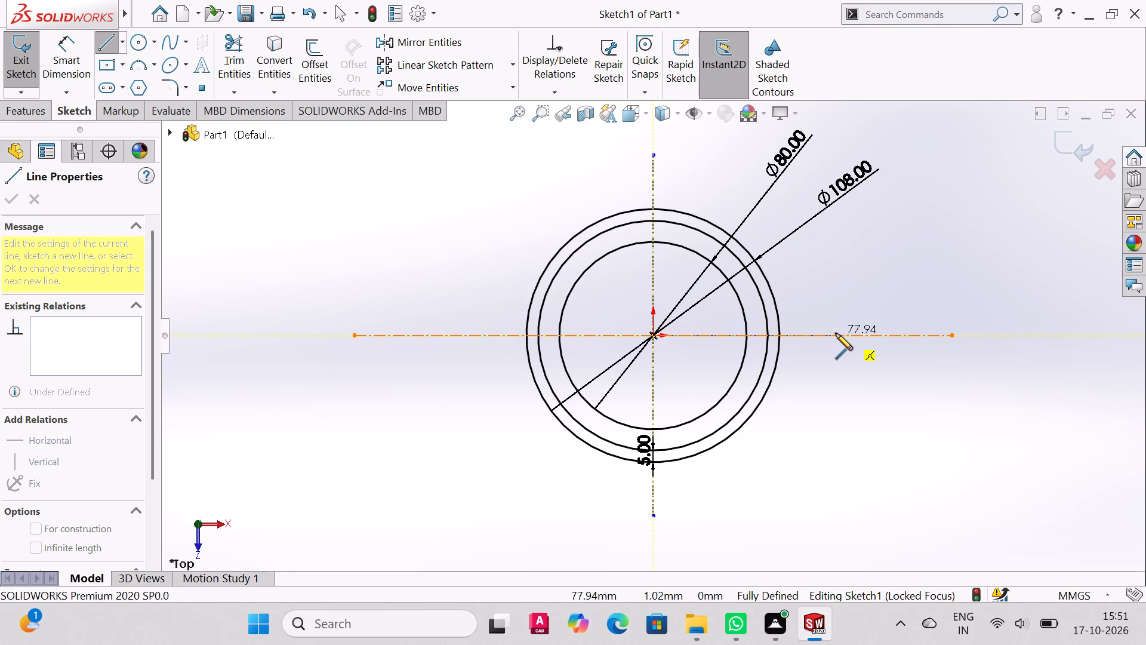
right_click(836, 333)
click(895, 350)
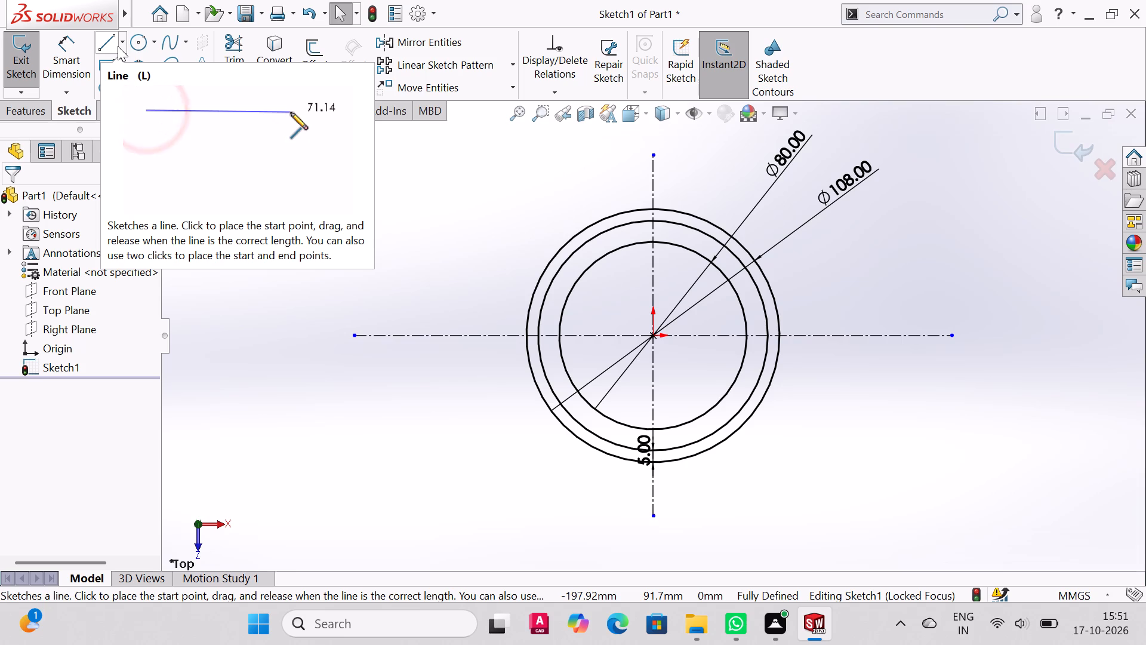
Sketch a vertical midpoint line about 56 mm long, centred on the horizontal centerline about 21 mm to the right of the origin.
click(100, 38)
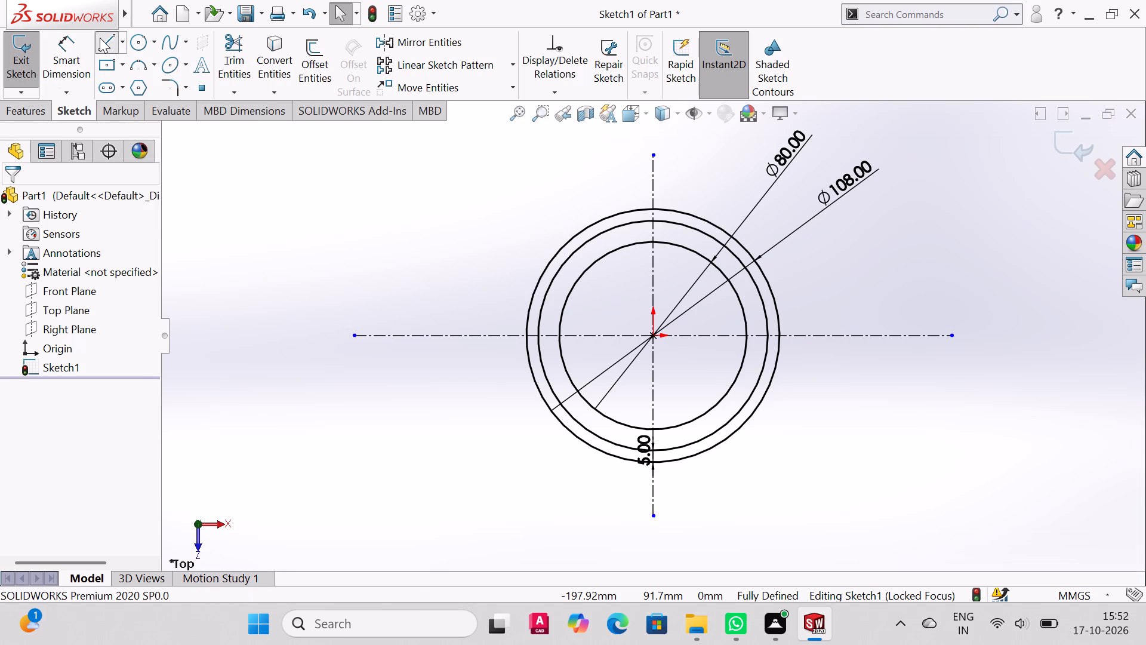
click(35, 431)
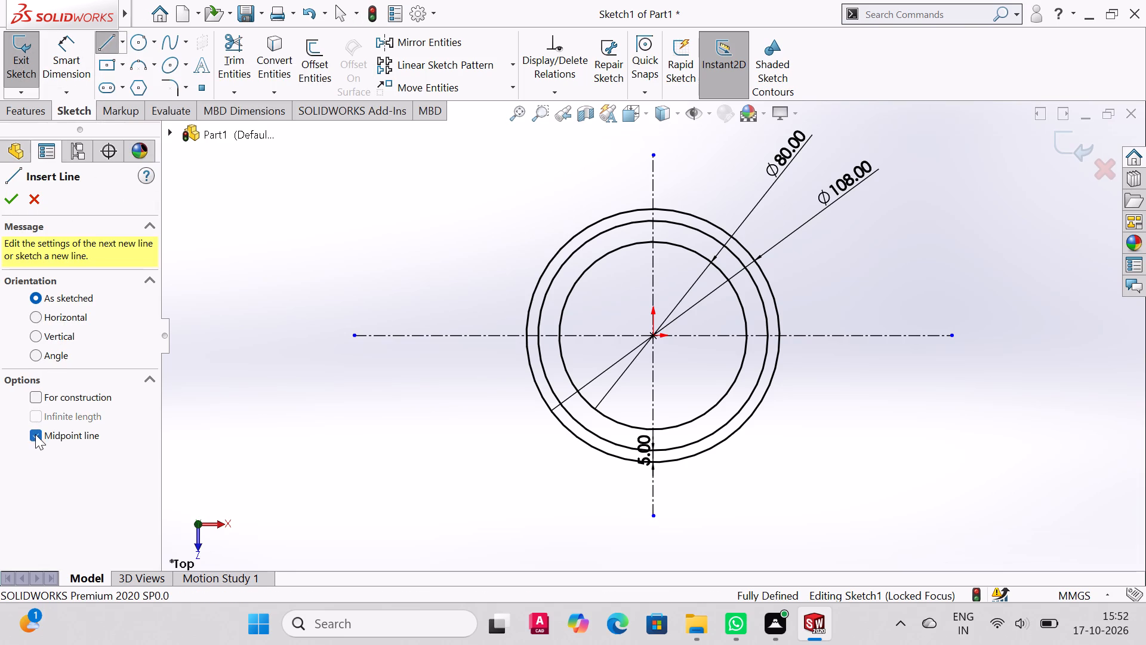
click(703, 334)
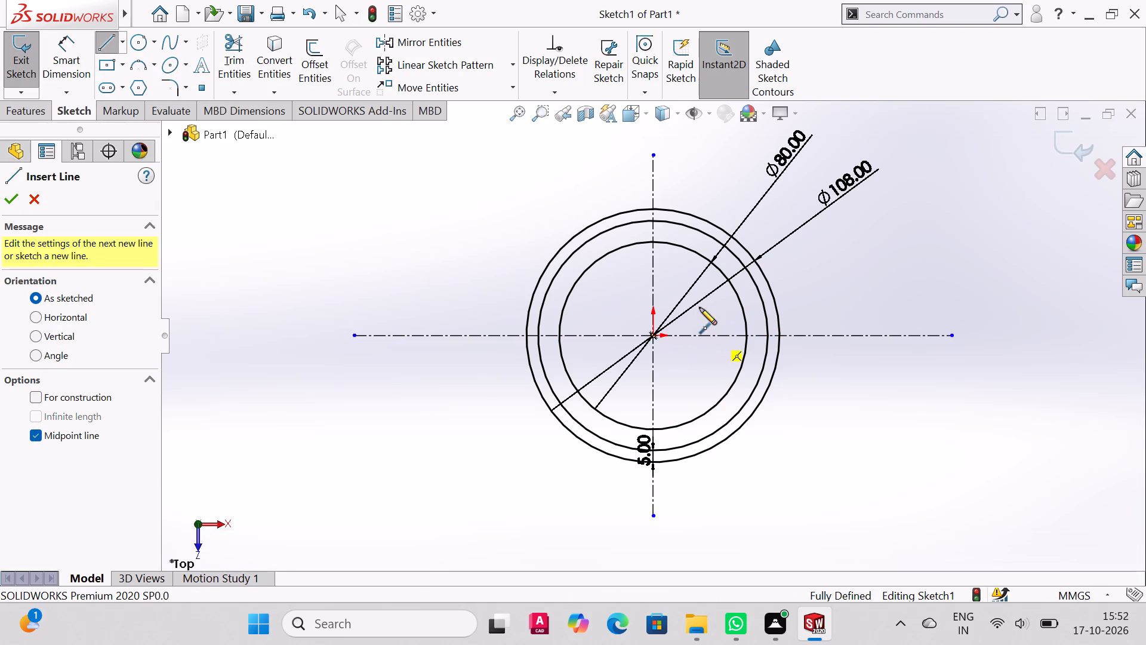
click(700, 271)
right_drag(700, 271, 694, 274)
click(731, 278)
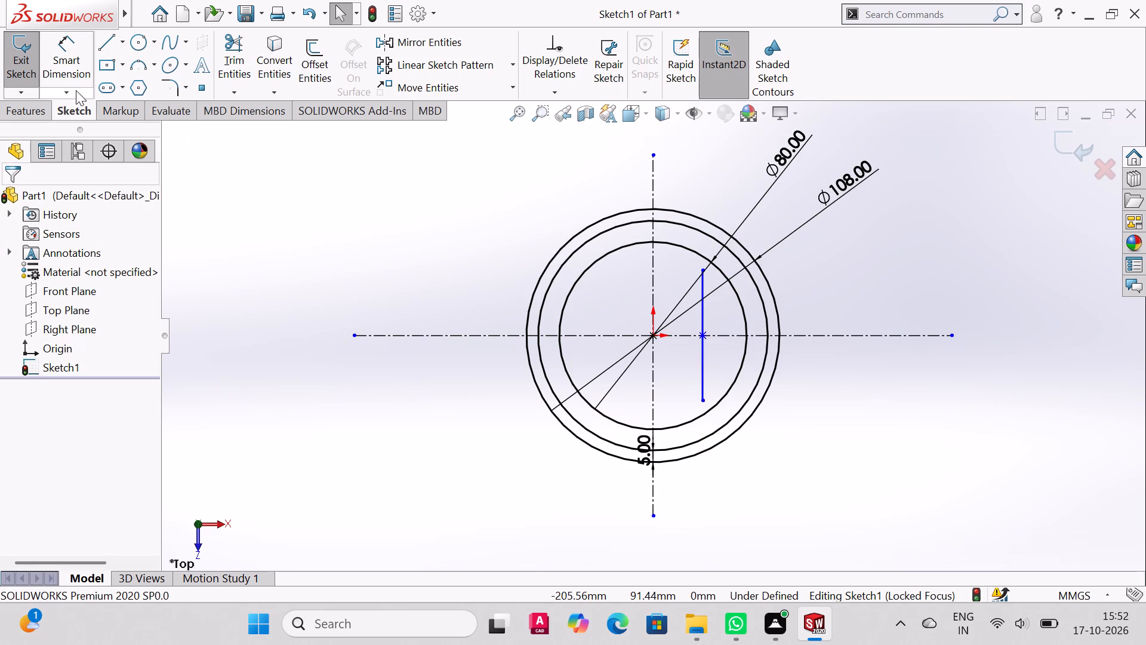
Dimension the distance from the vertical centerline to the new vertical line as 69 mm.
click(70, 48)
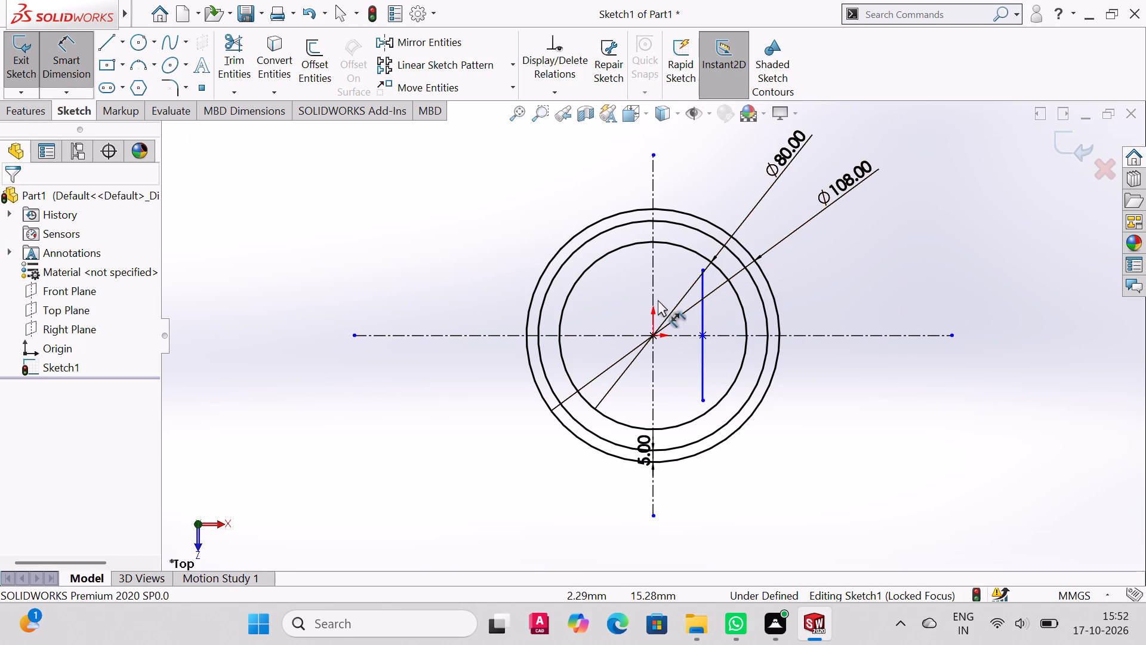
click(654, 299)
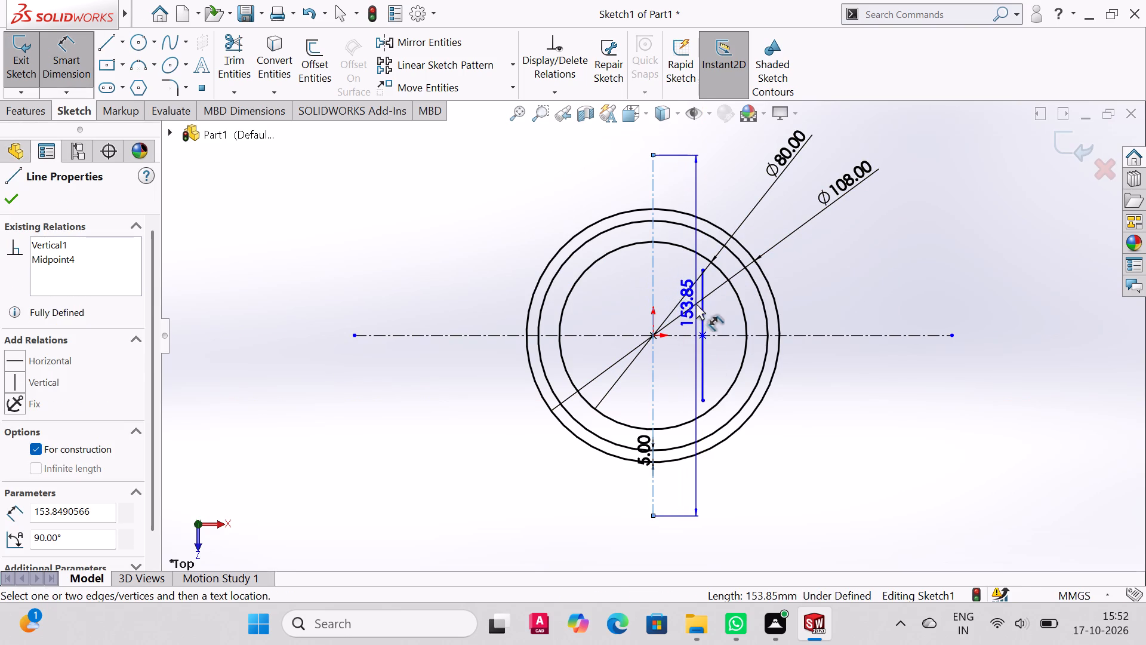
click(704, 306)
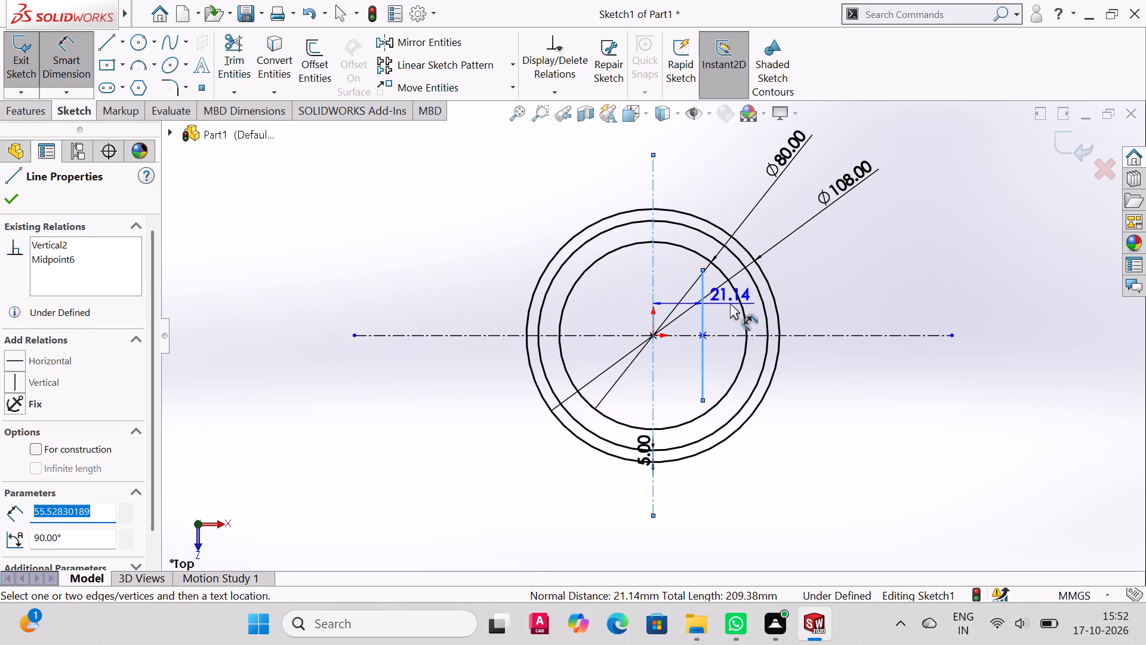
click(700, 172)
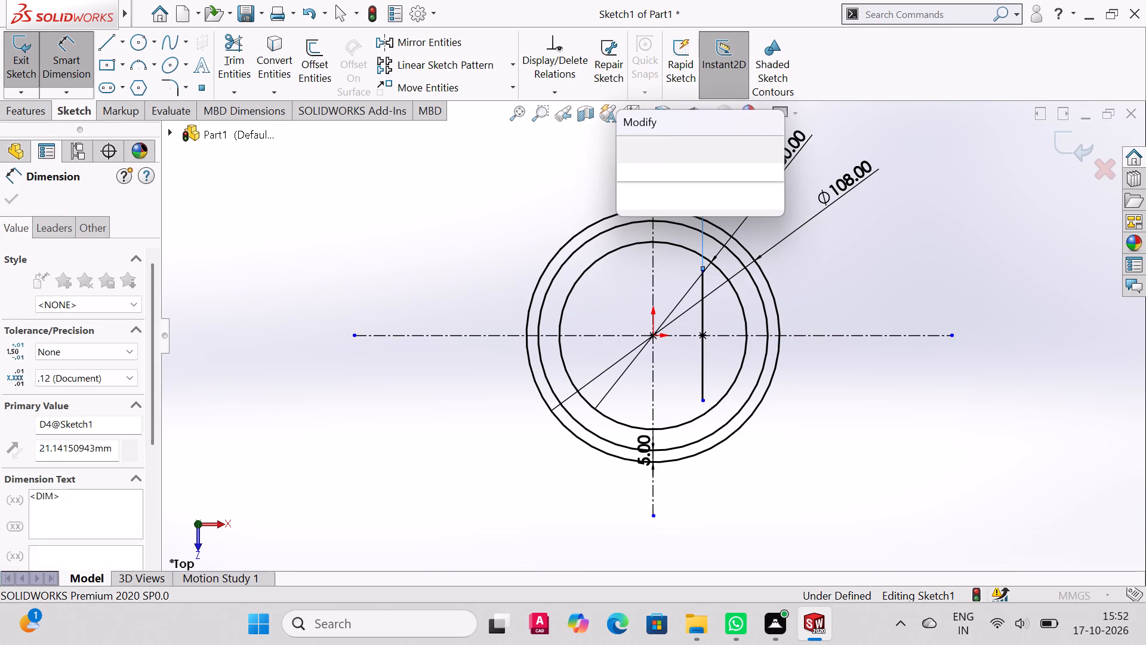
text(69)
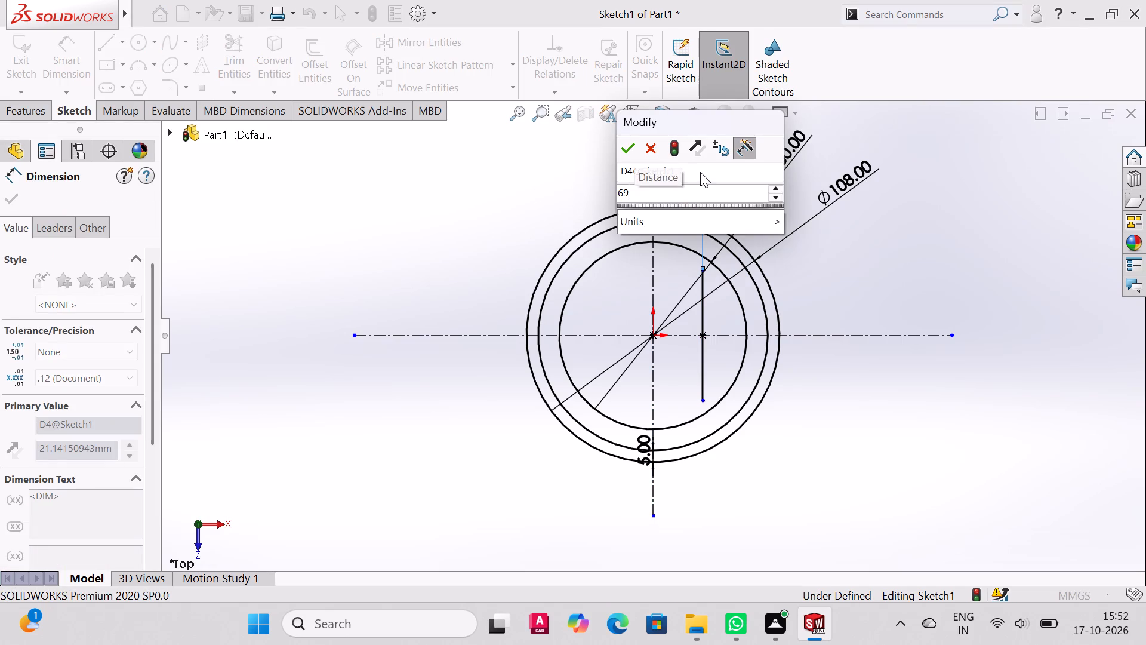
key(Return)
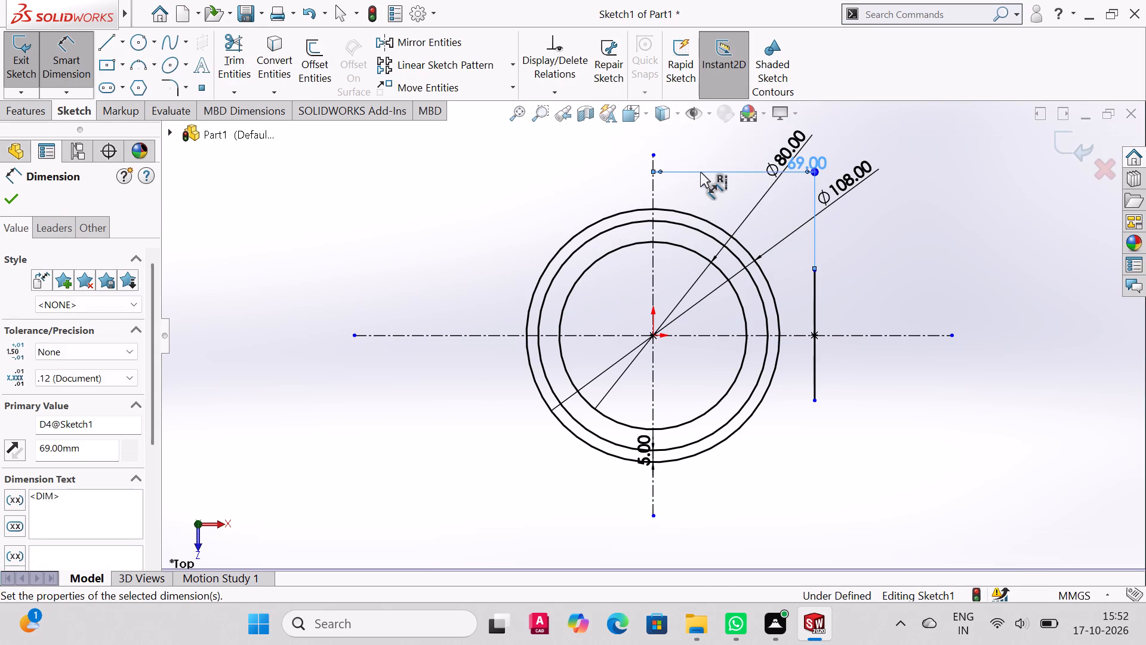
Dimension the vertical line's length as 50 mm.
click(817, 306)
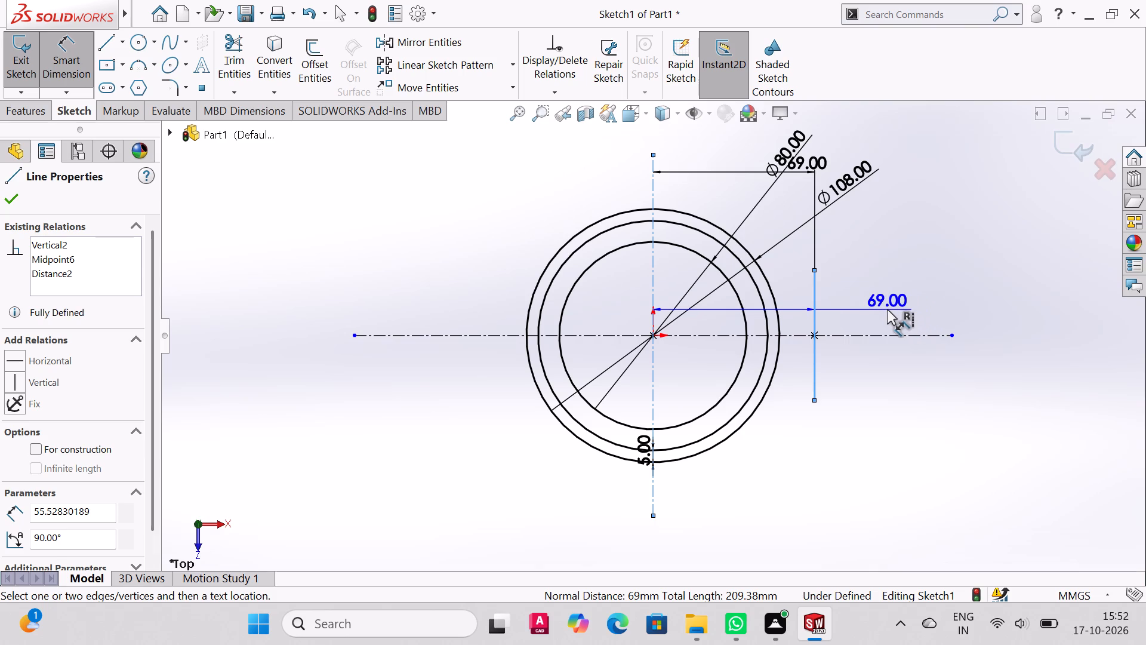
key(Escape)
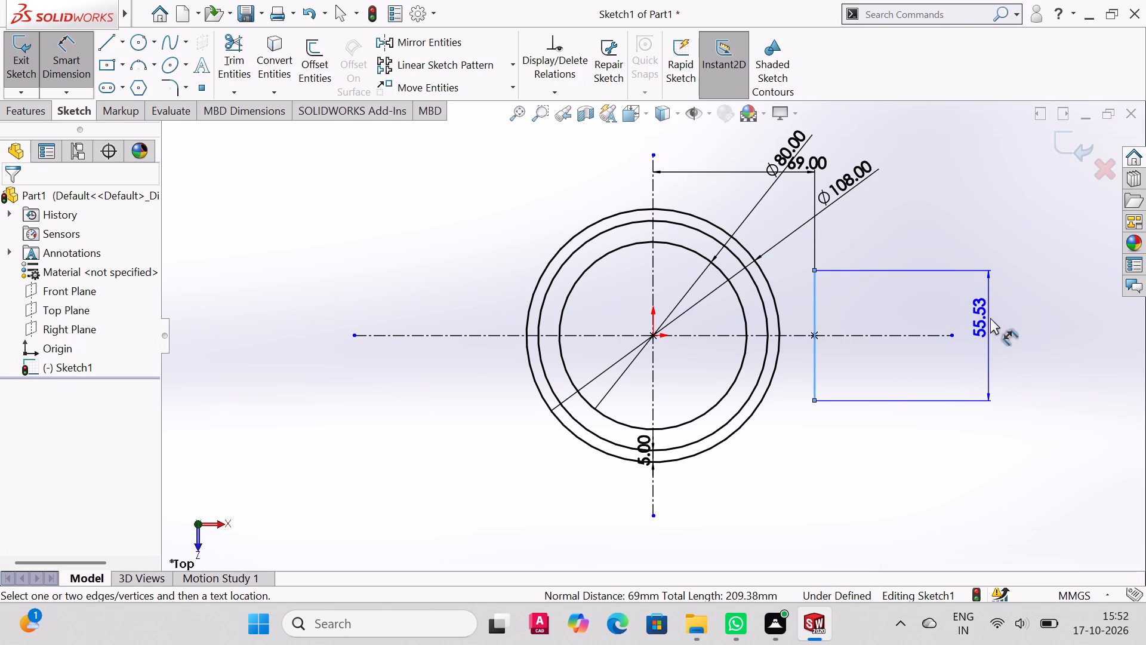
click(994, 333)
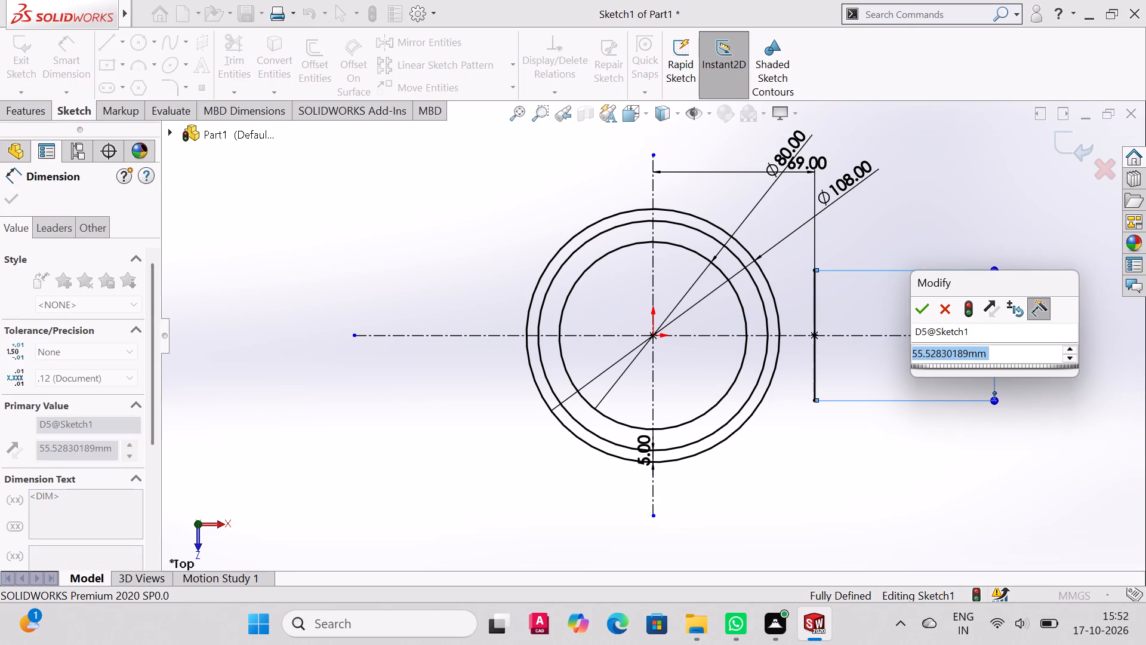
text(50)
key(Return)
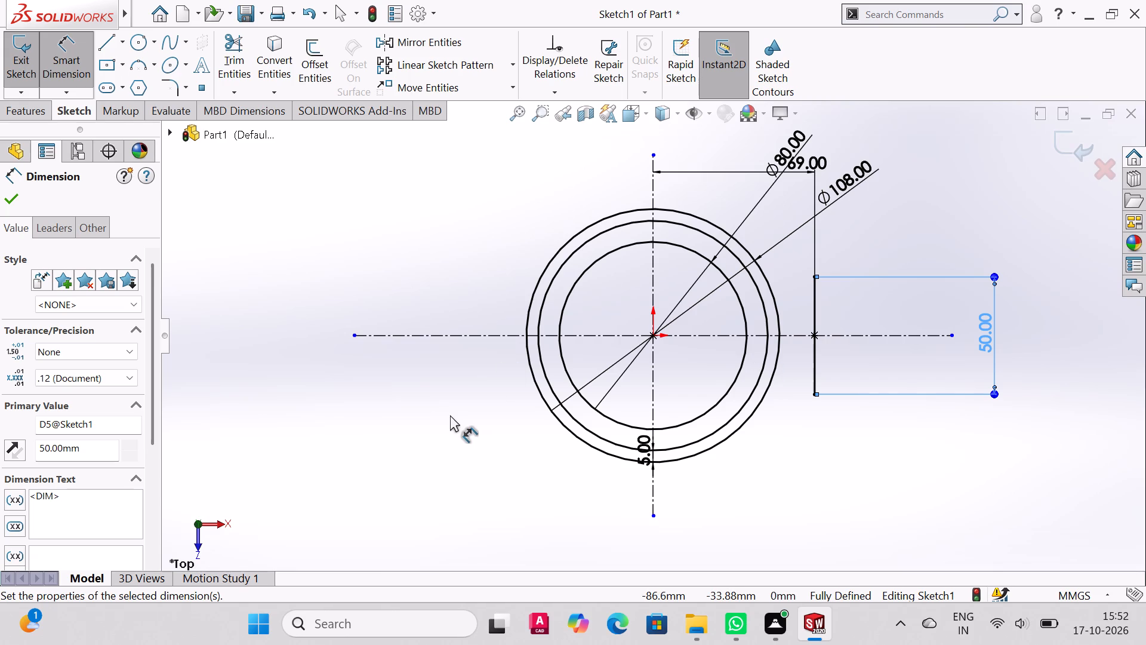
Draw two horizontal lines, each about 21 mm long, from the vertical line's lower and upper ends to the 108 mm circle.
click(104, 43)
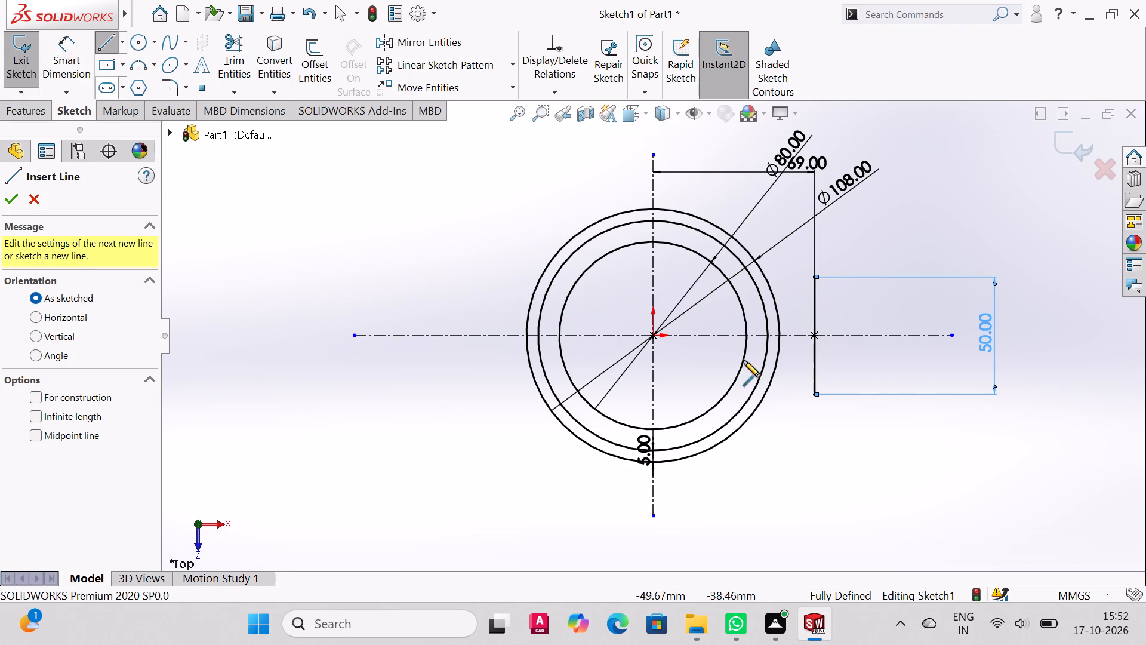
click(815, 397)
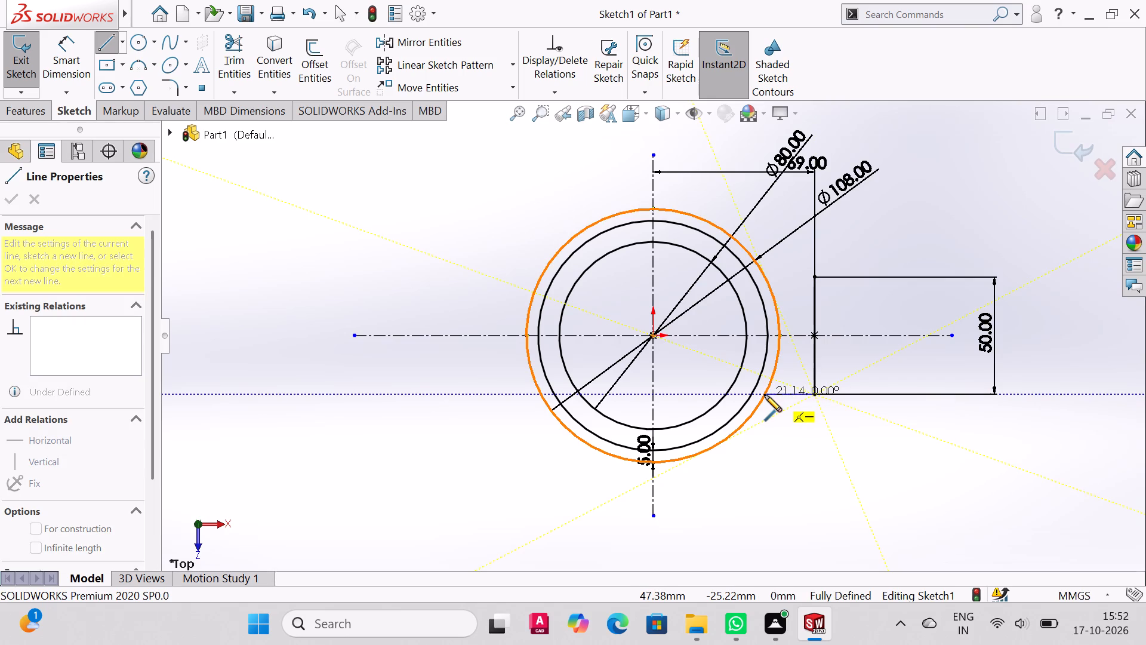
click(764, 397)
right_click(764, 397)
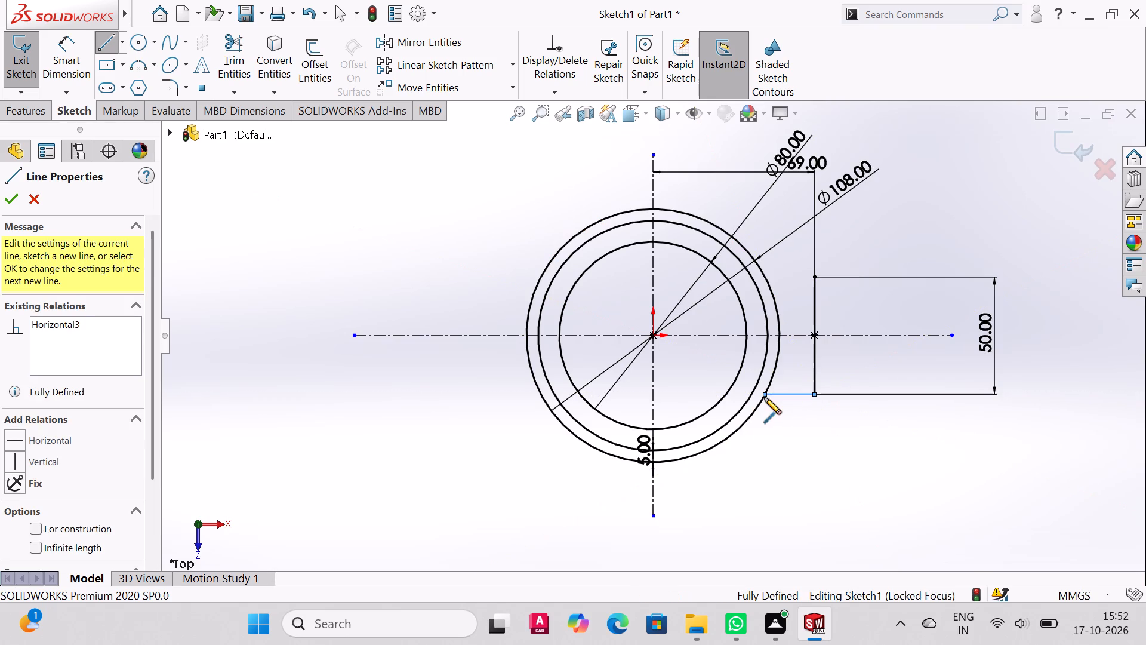
click(794, 401)
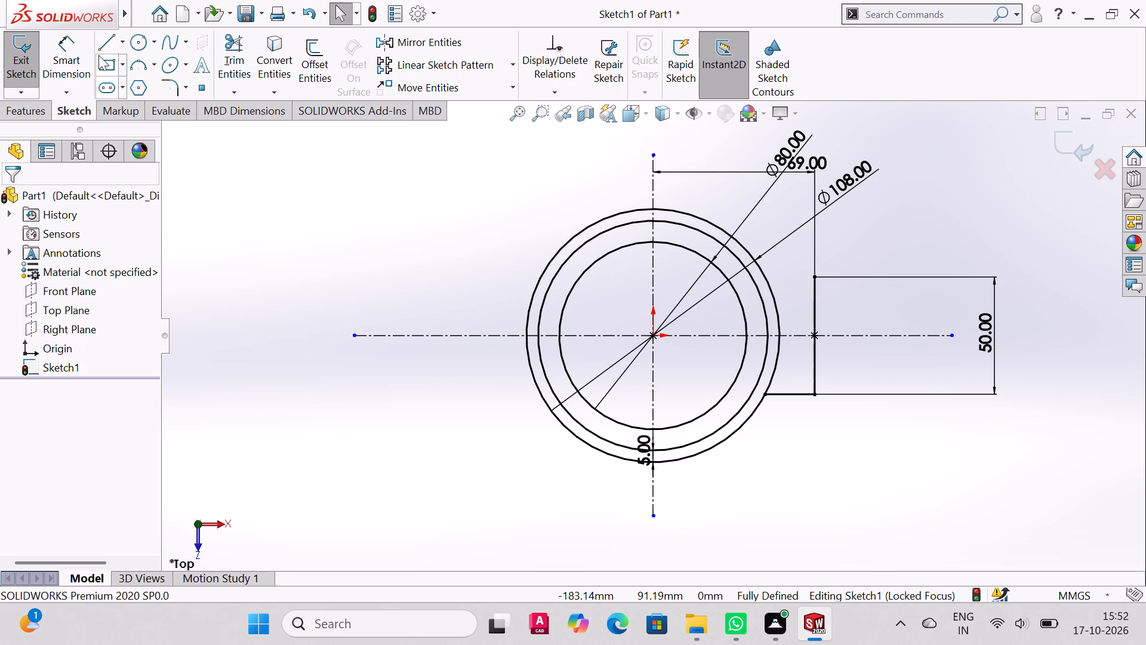
click(100, 47)
click(817, 278)
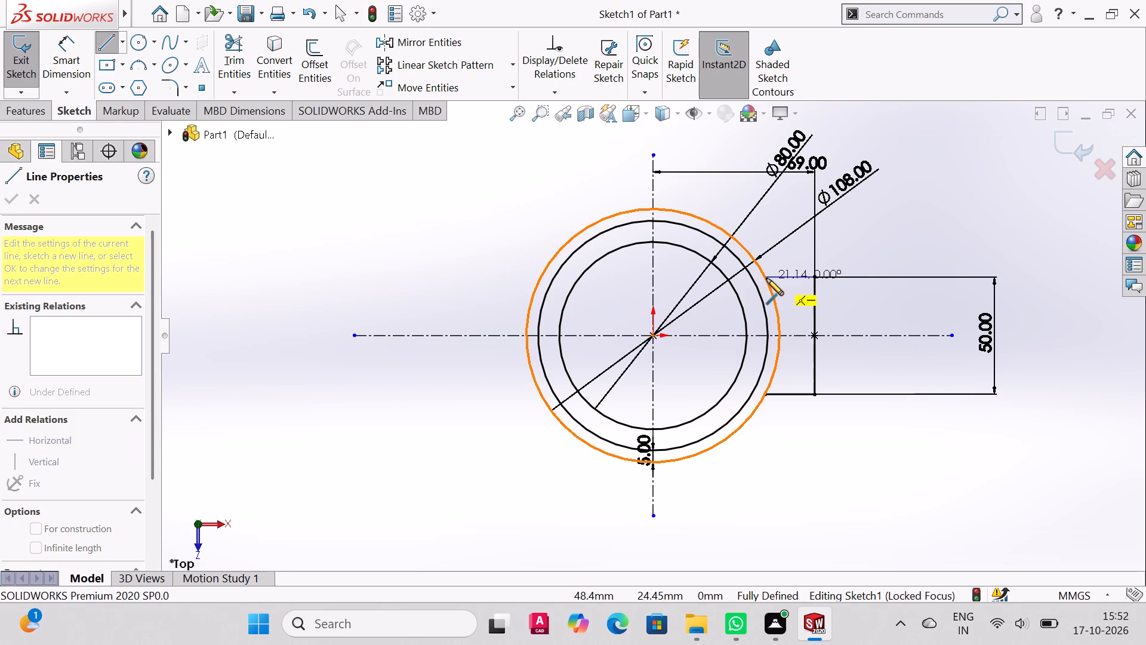
click(766, 279)
right_click(766, 279)
click(794, 294)
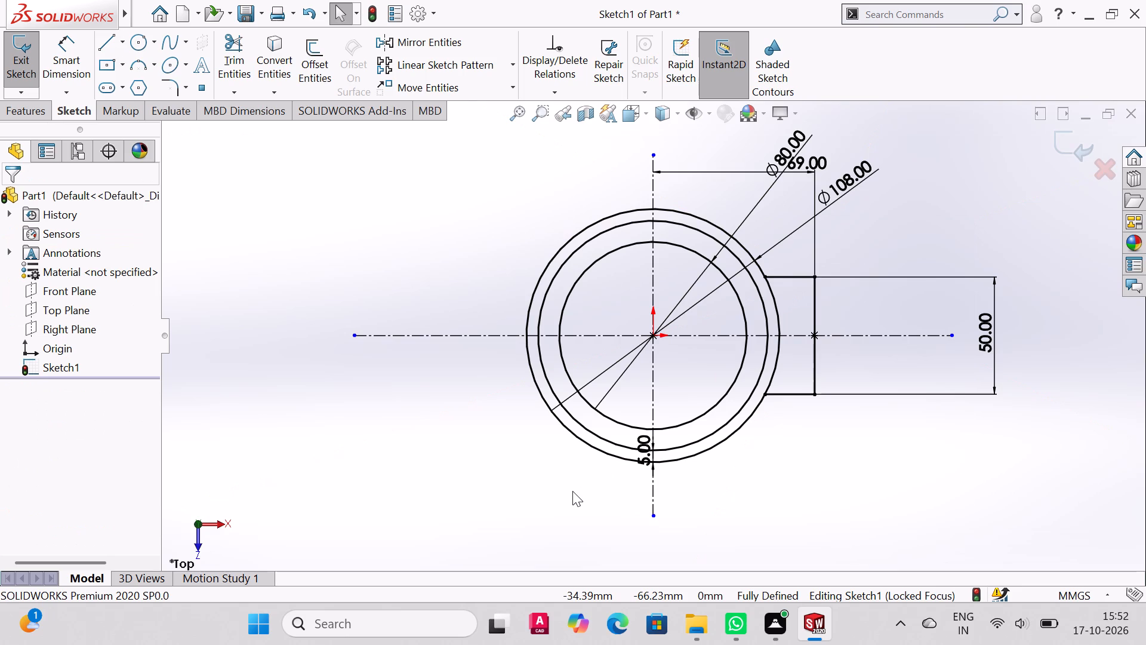
Draw a horizontal line about 33 mm long from the 80 mm circle to the 50 mm vertical line, below the horizontal centerline.
click(102, 40)
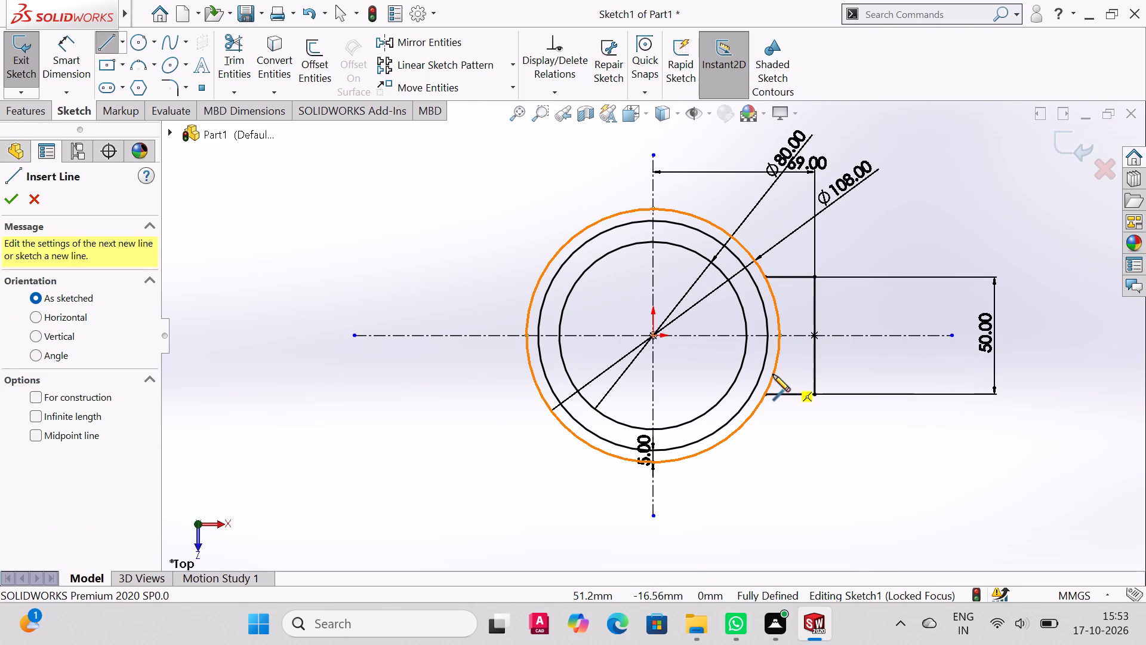
click(737, 374)
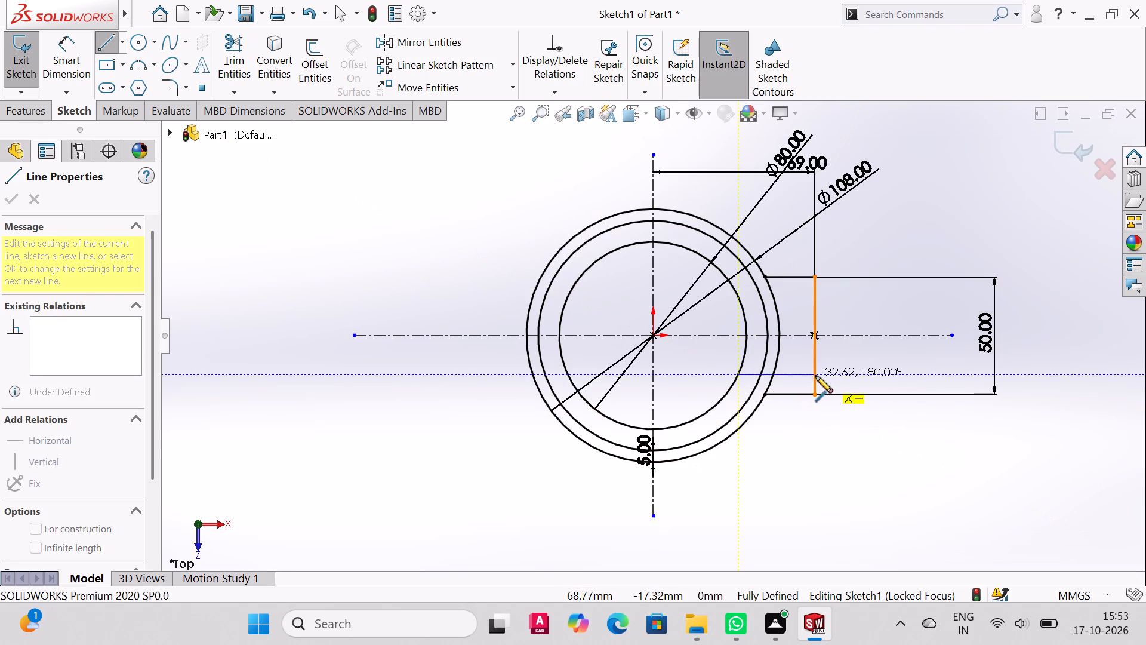
click(816, 376)
right_click(816, 374)
click(873, 384)
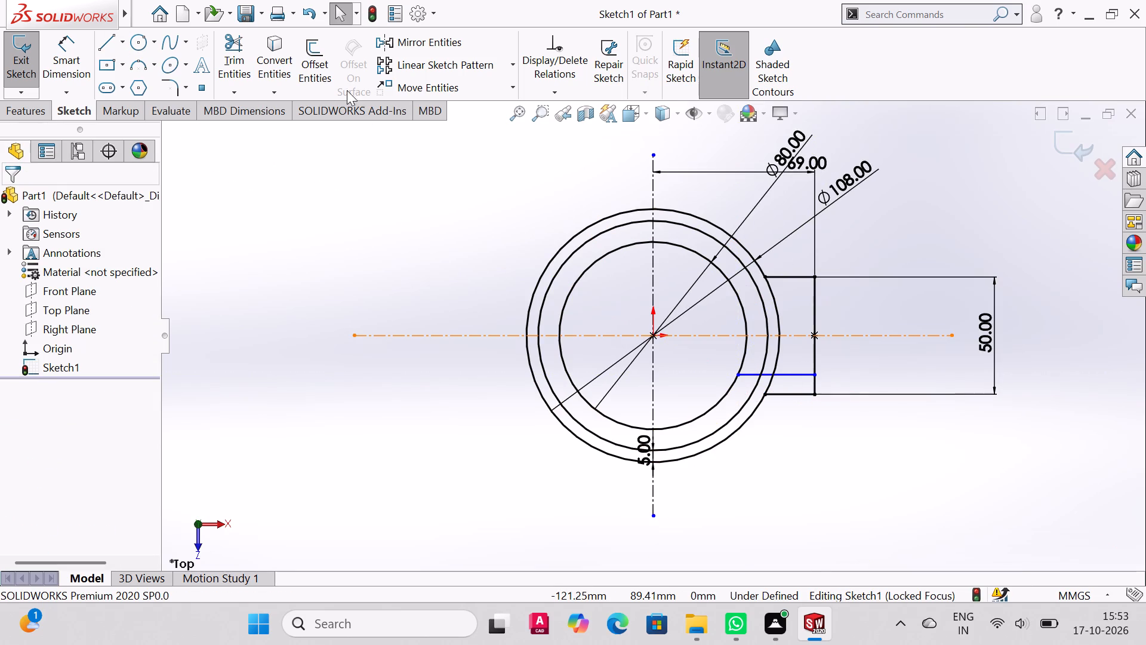
Dimension the gap between the new horizontal line and the boss outline's bottom line as 10 mm.
click(70, 53)
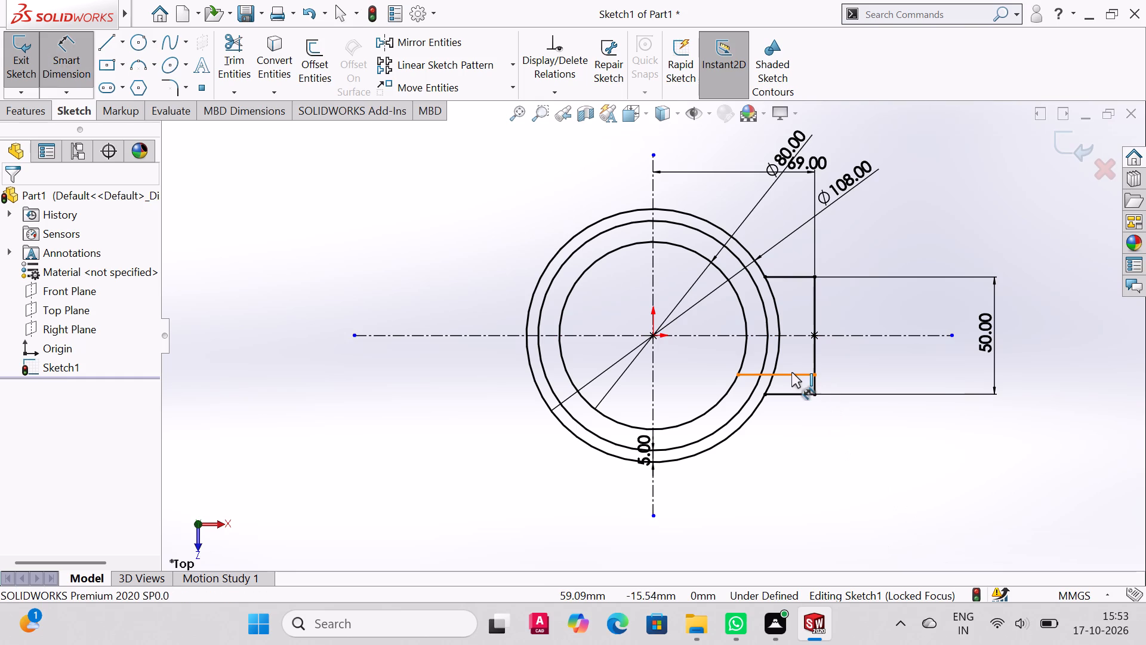
click(791, 372)
click(791, 395)
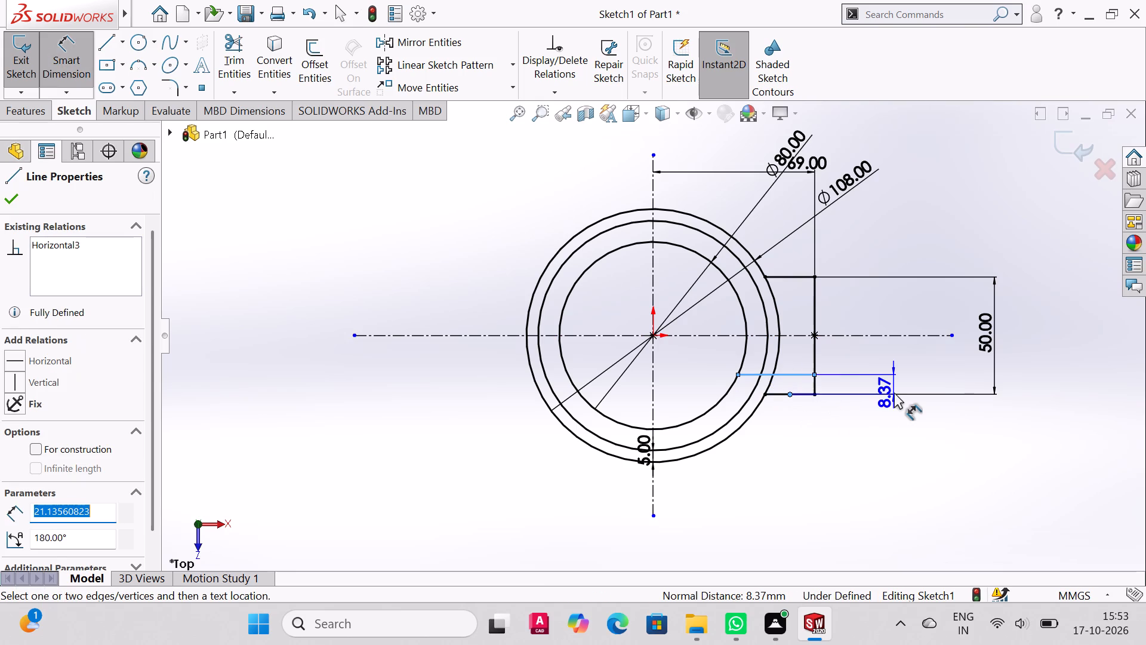
click(895, 392)
text(10)
key(Return)
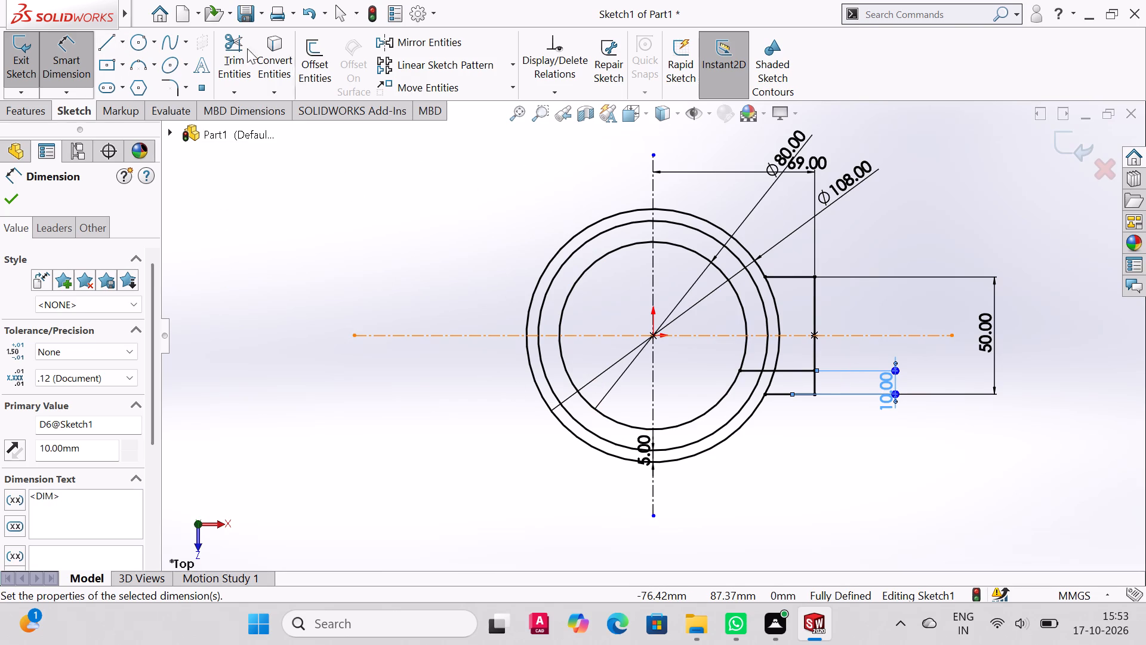
Draw another horizontal line about 30 mm long from the 80 mm circle to the vertical line, just above the previous one.
click(113, 42)
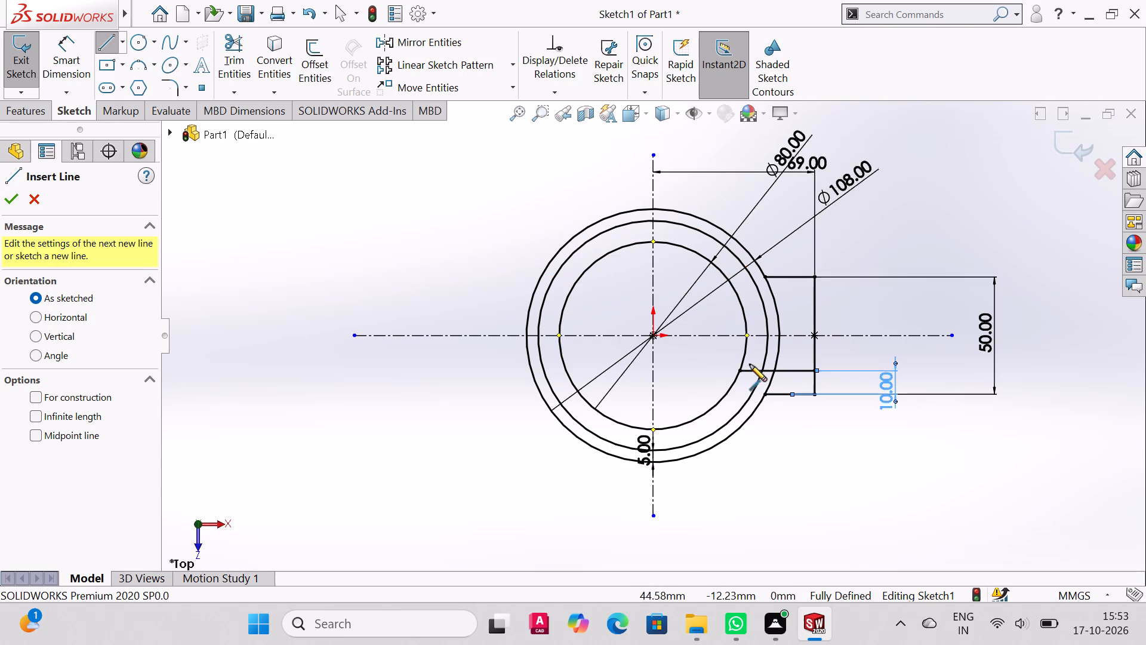
click(744, 358)
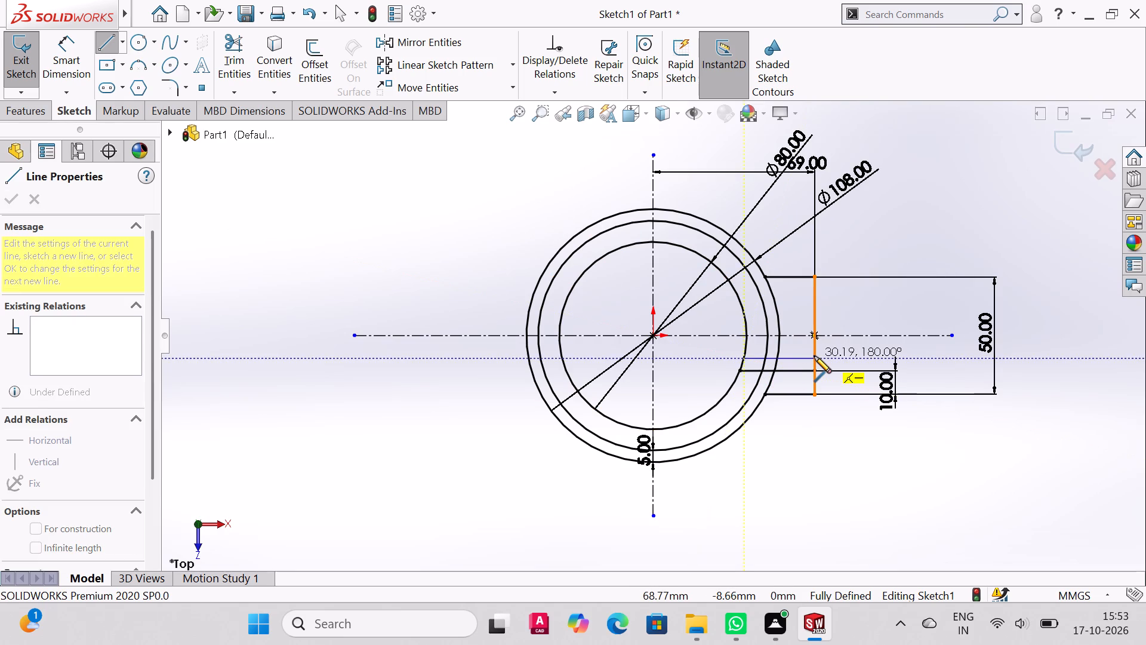
click(814, 356)
right_click(813, 354)
click(855, 364)
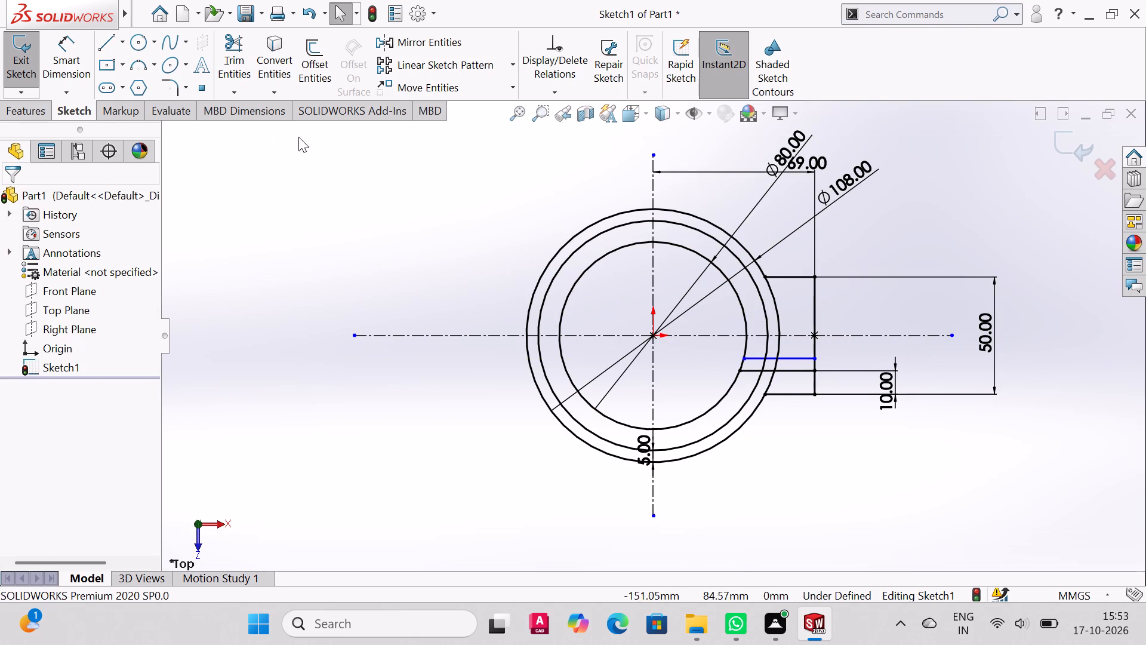
Dimension the gap between the upper internal horizontal line and the boss outline's bottom line as 14 mm.
click(72, 41)
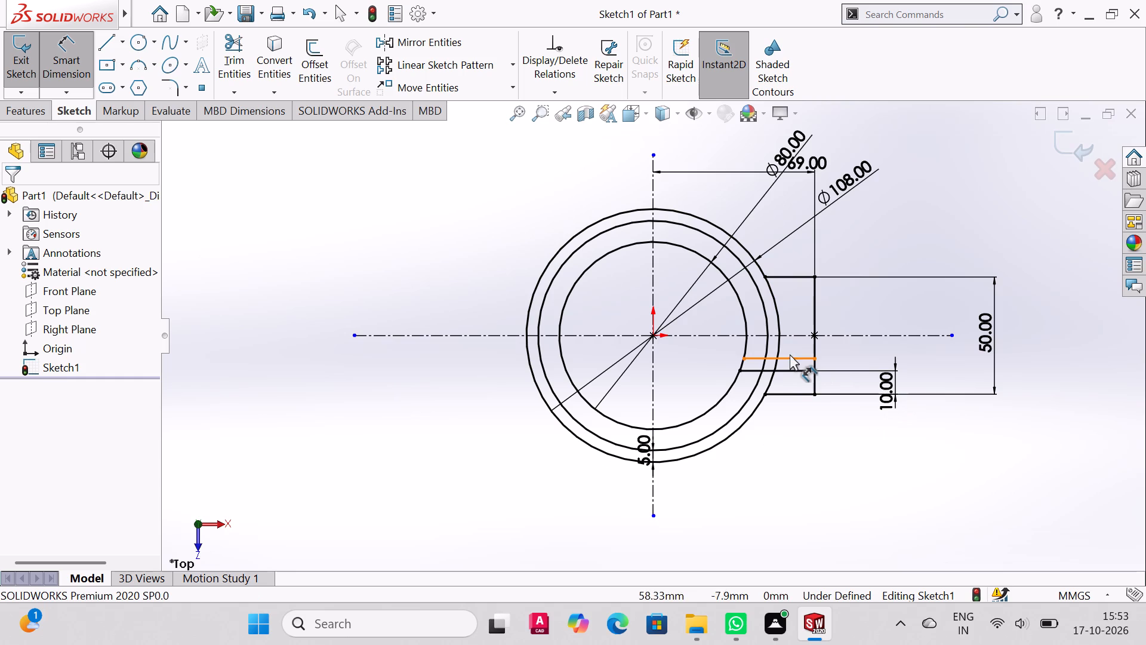
click(790, 354)
click(788, 392)
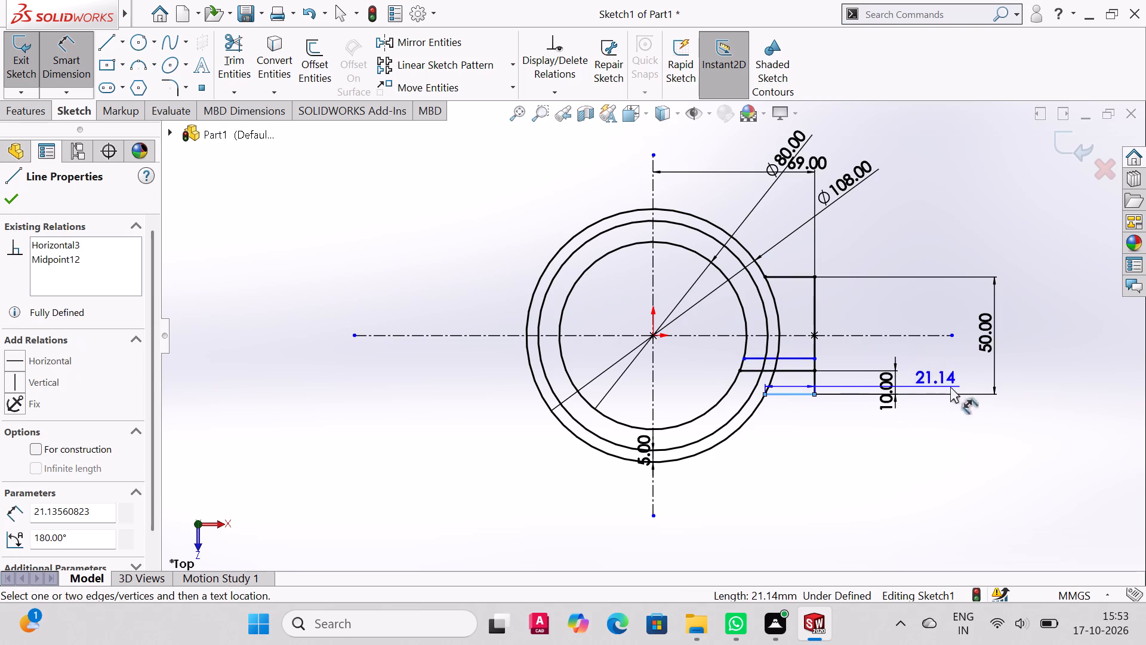
click(790, 358)
click(929, 365)
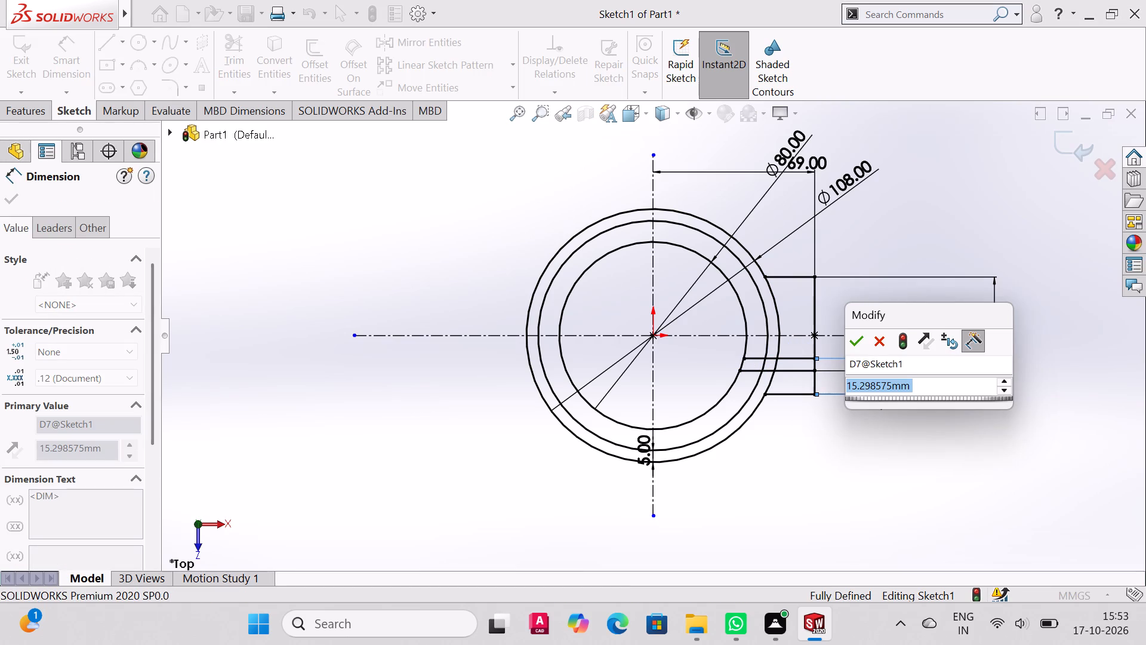
key(1)
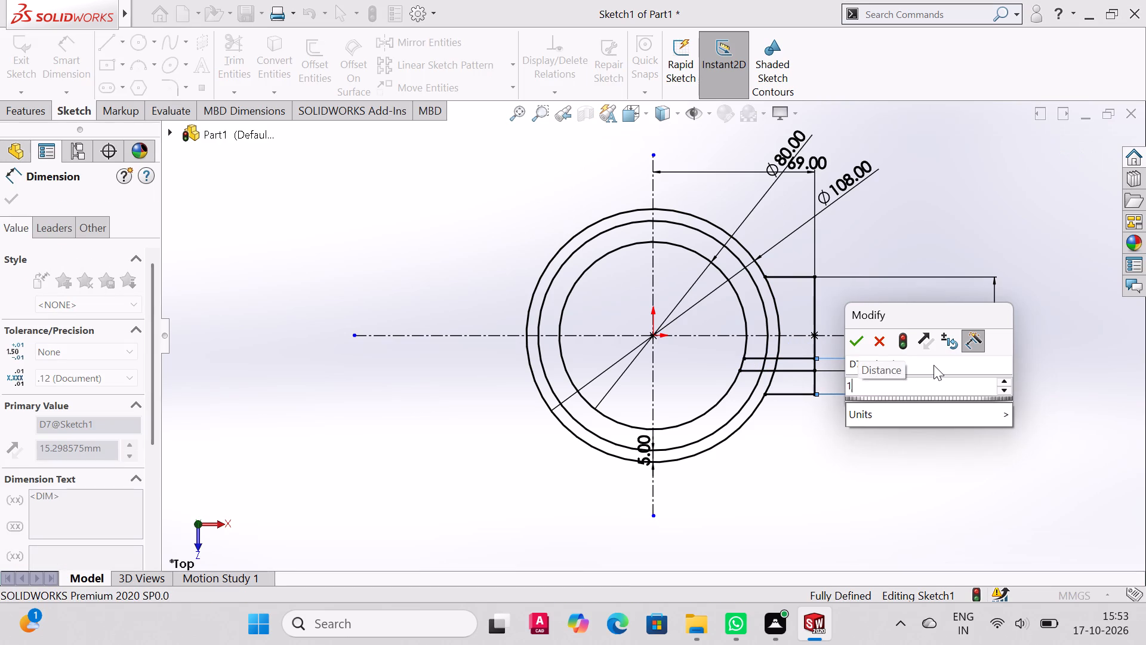
key(4)
key(Return)
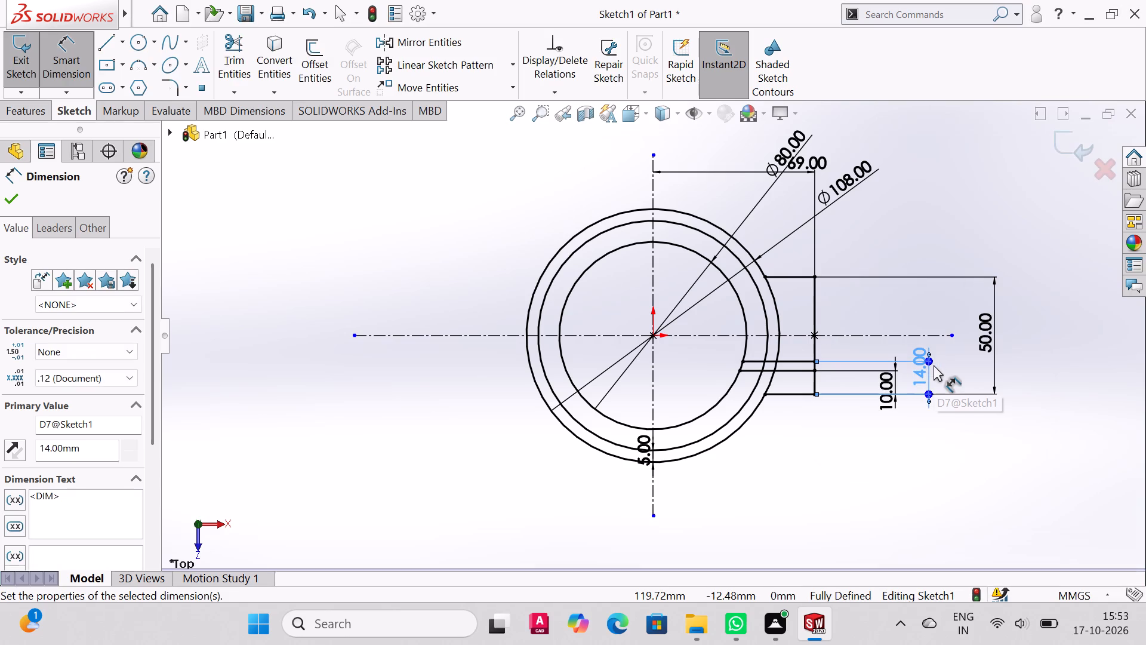
click(17, 192)
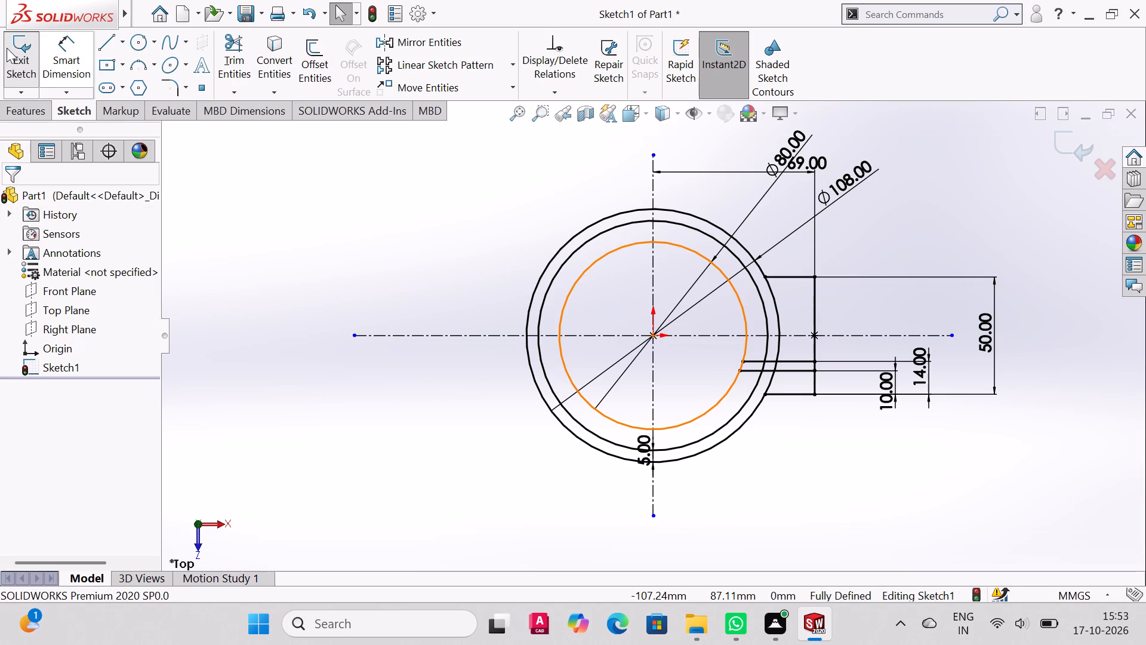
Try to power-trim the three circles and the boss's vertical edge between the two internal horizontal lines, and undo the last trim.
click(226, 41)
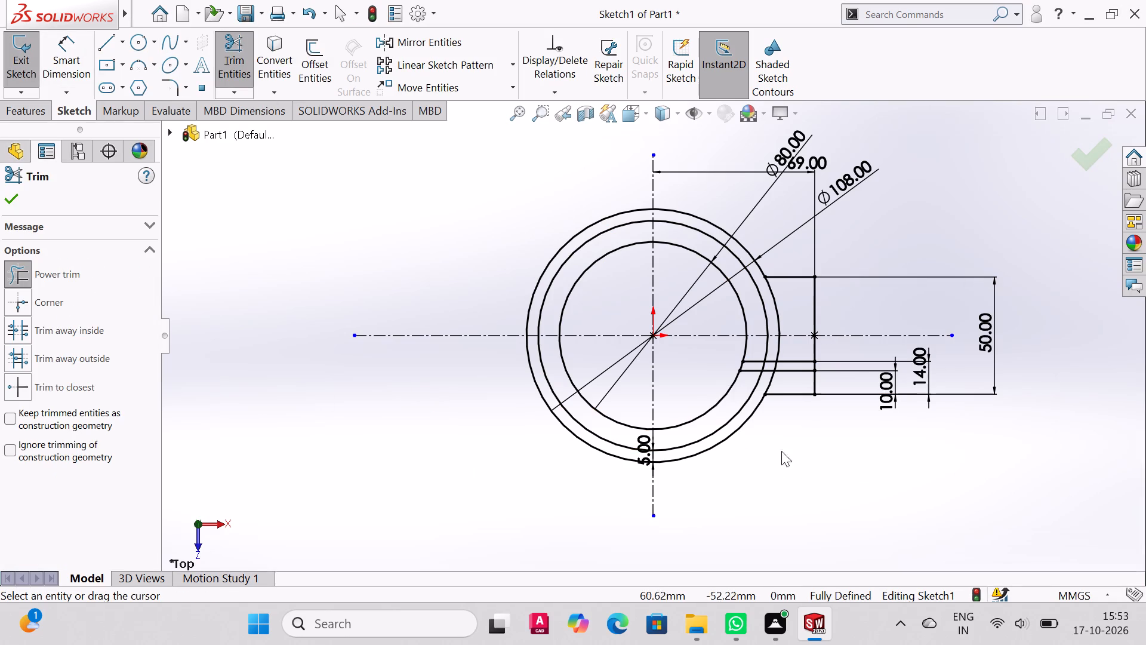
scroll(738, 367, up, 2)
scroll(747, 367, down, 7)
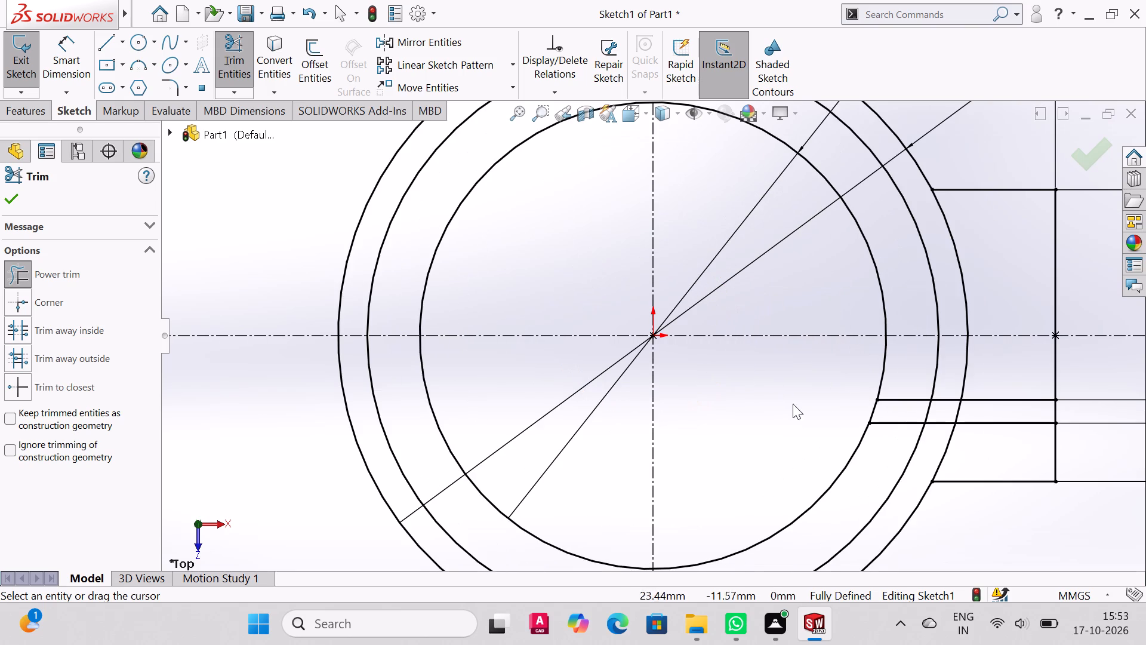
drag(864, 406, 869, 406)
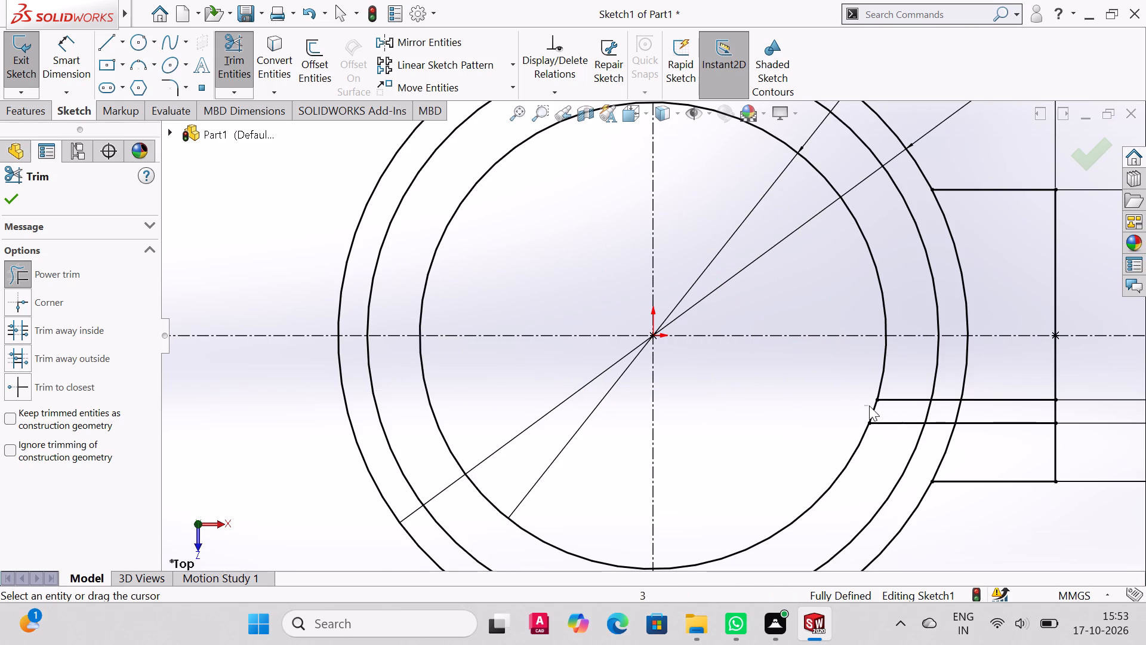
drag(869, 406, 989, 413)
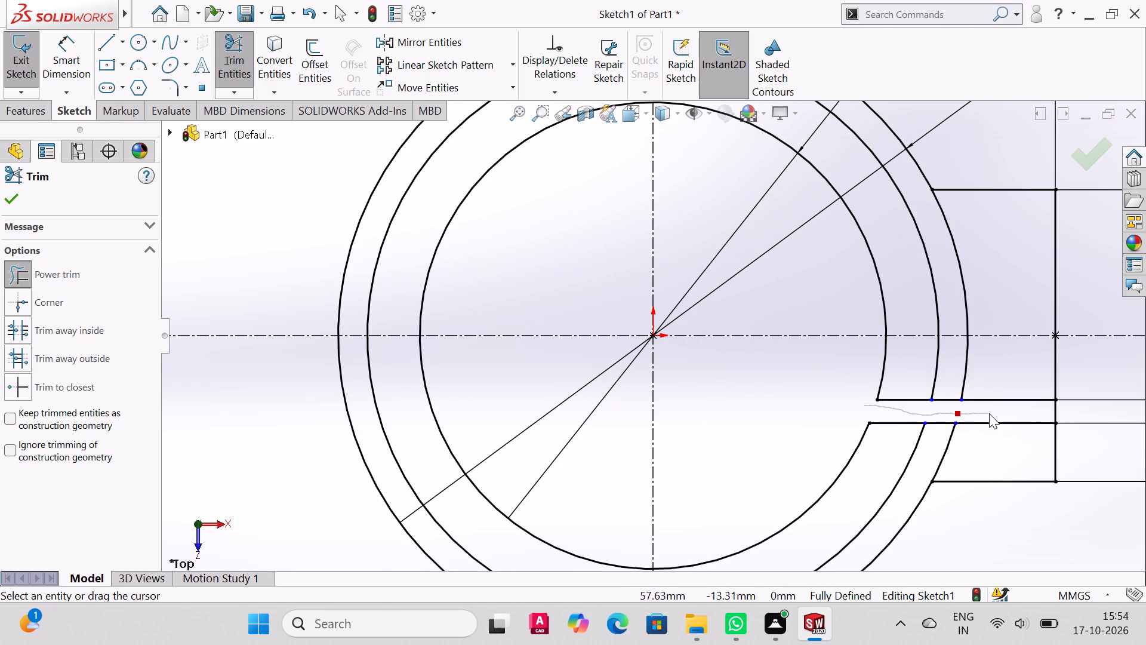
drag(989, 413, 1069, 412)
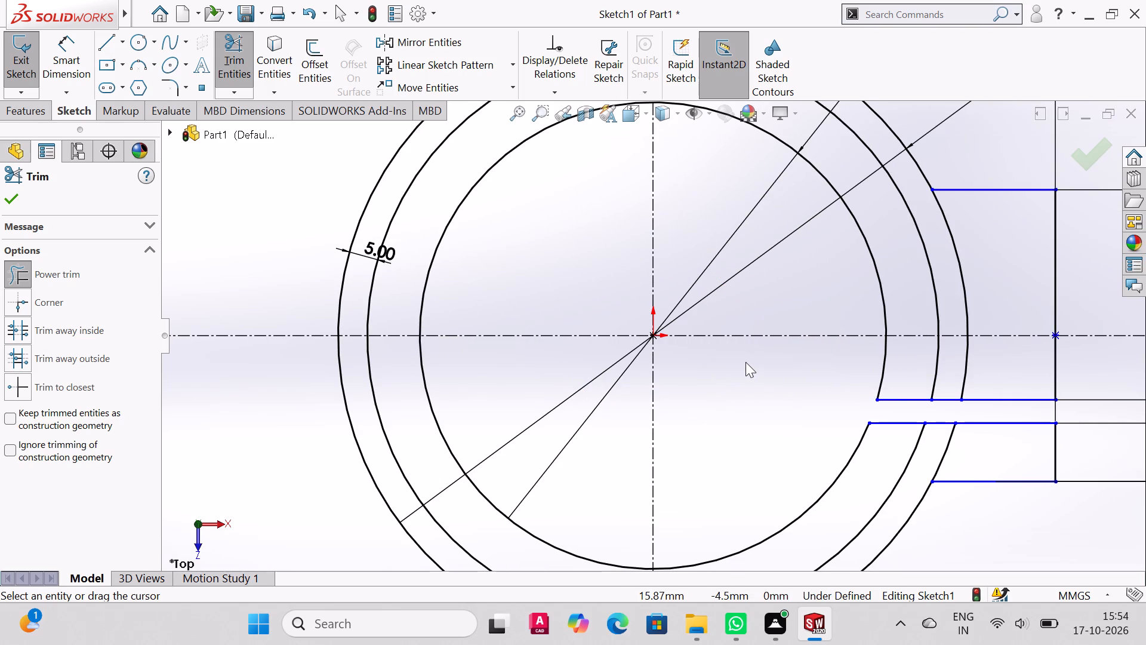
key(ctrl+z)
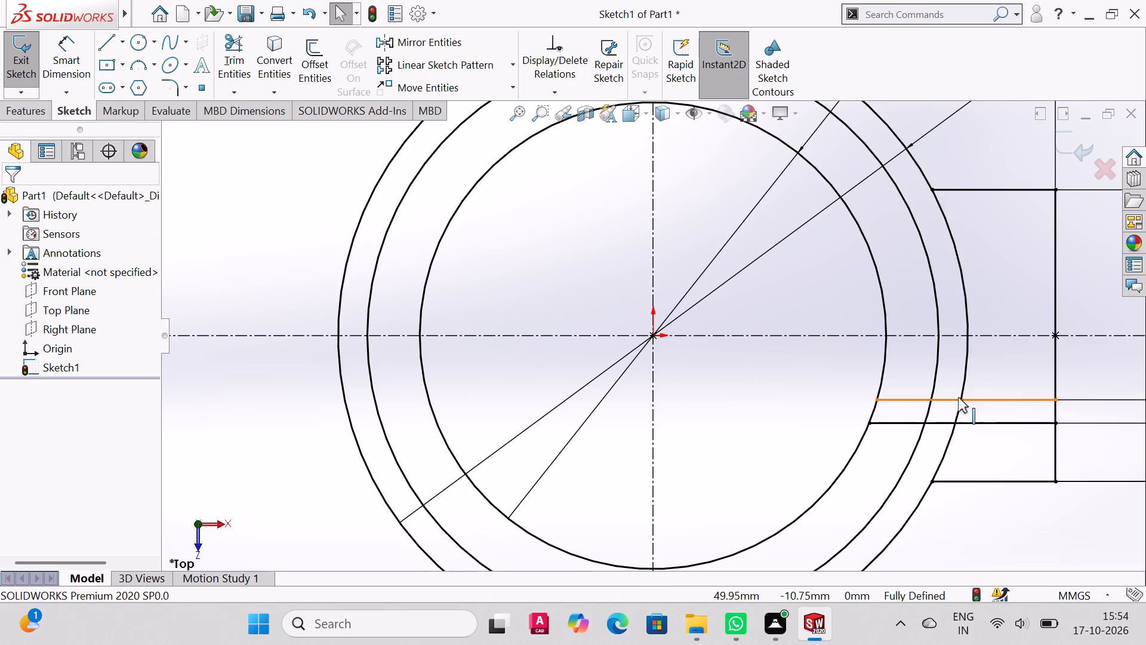
Draw a 50 mm vertical line between the boss's top and bottom lines, about 5 mm inside its outer vertical edge.
scroll(922, 440, up, 2)
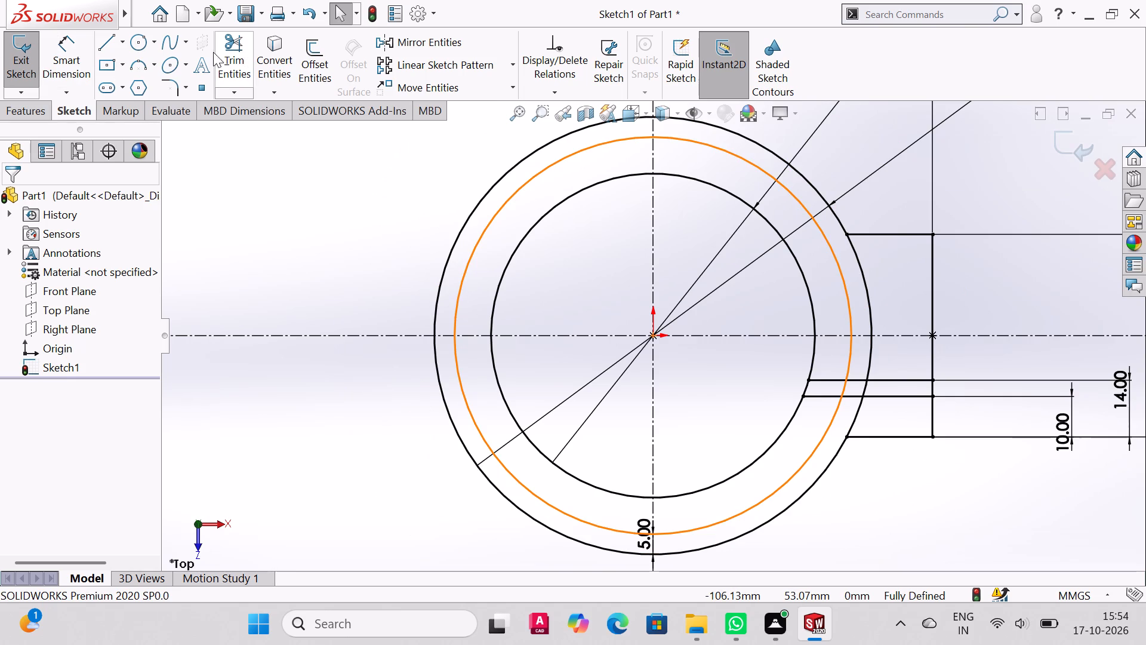
click(100, 45)
click(912, 234)
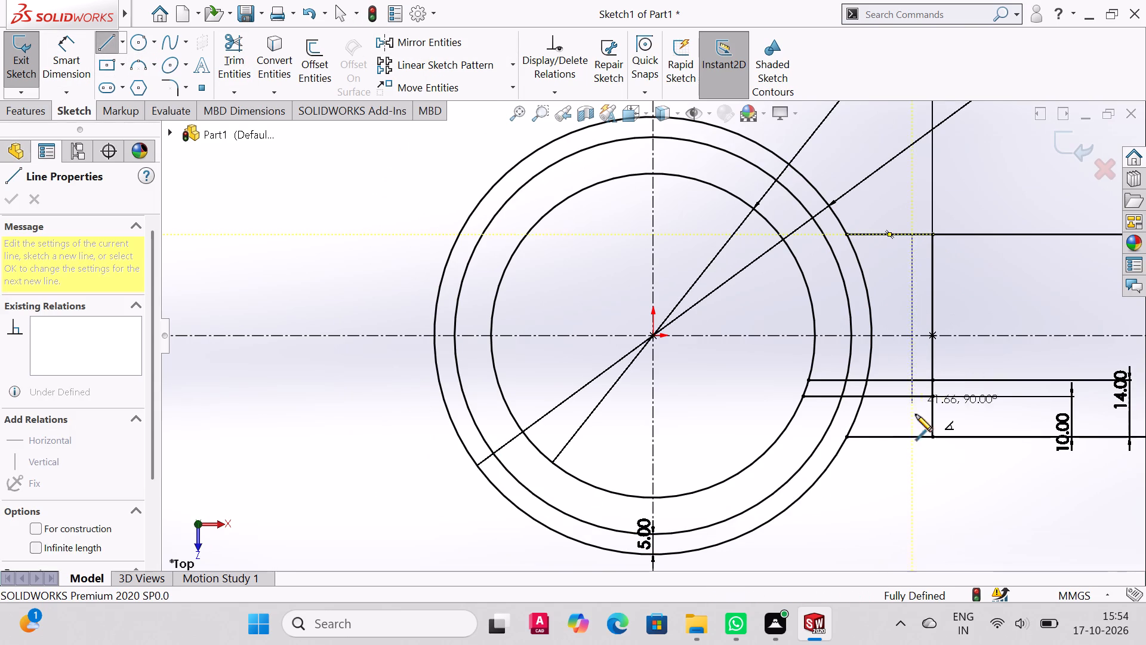
click(913, 437)
right_click(913, 437)
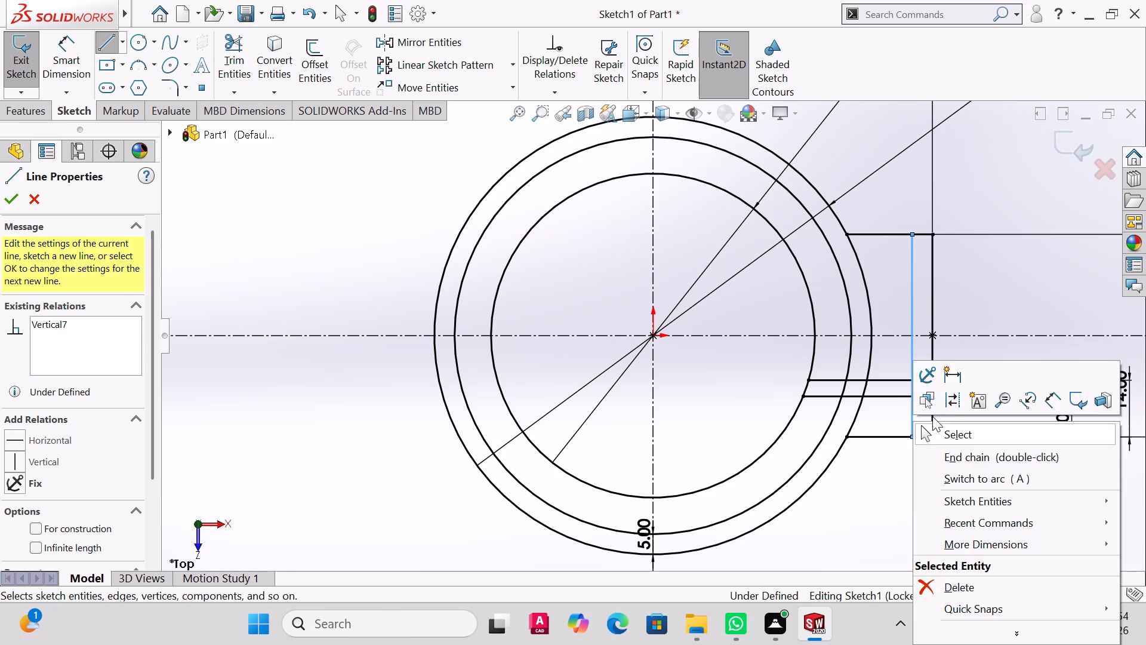
click(957, 430)
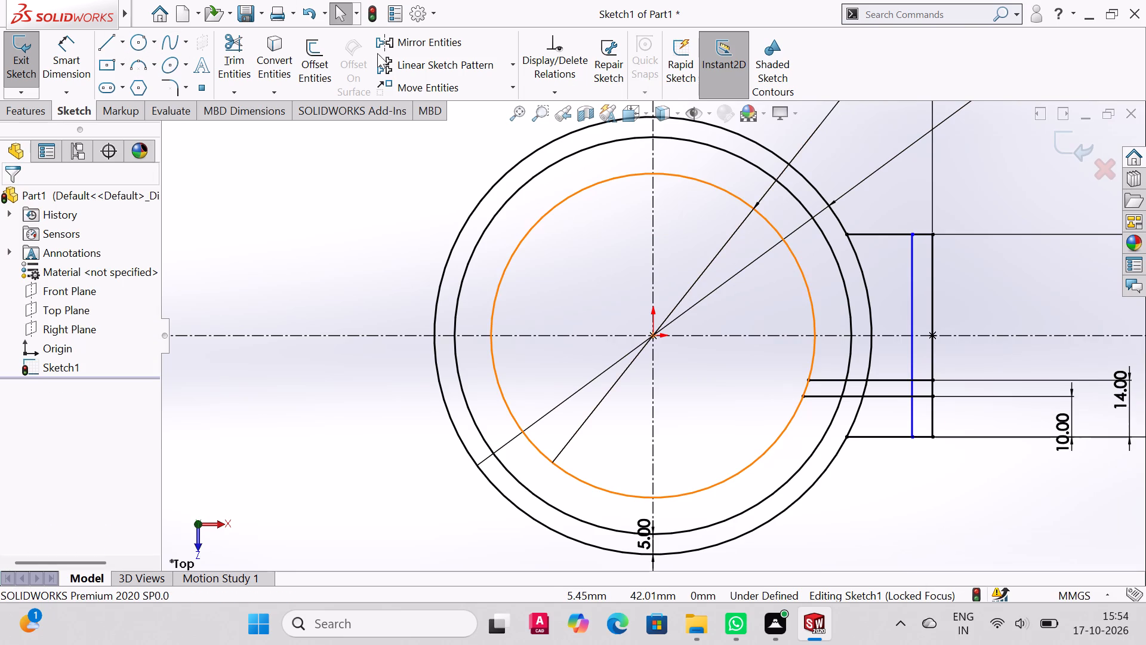
Dimension the gap between the new vertical line and the boss's outer vertical edge as 4 mm.
click(68, 37)
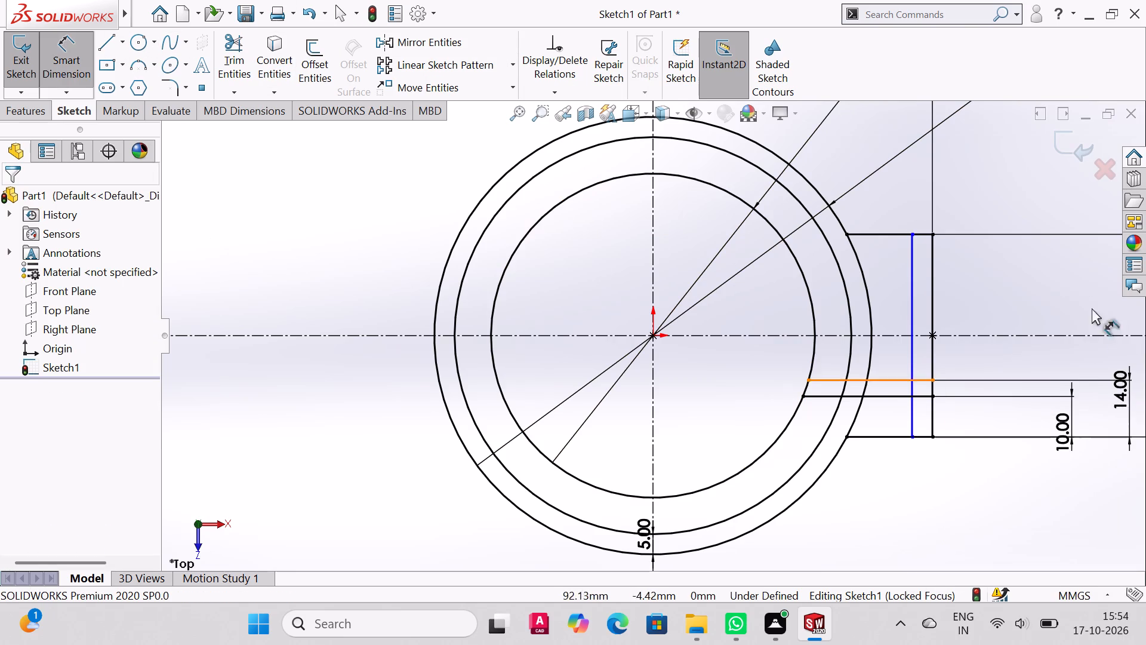
click(909, 269)
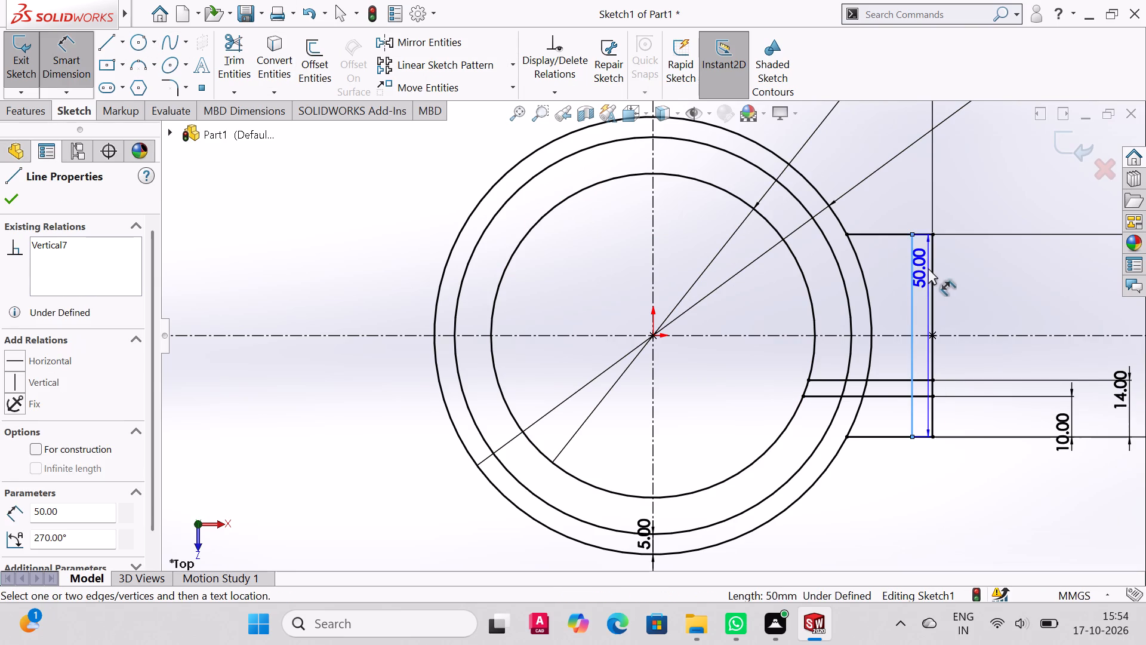
click(932, 268)
click(916, 210)
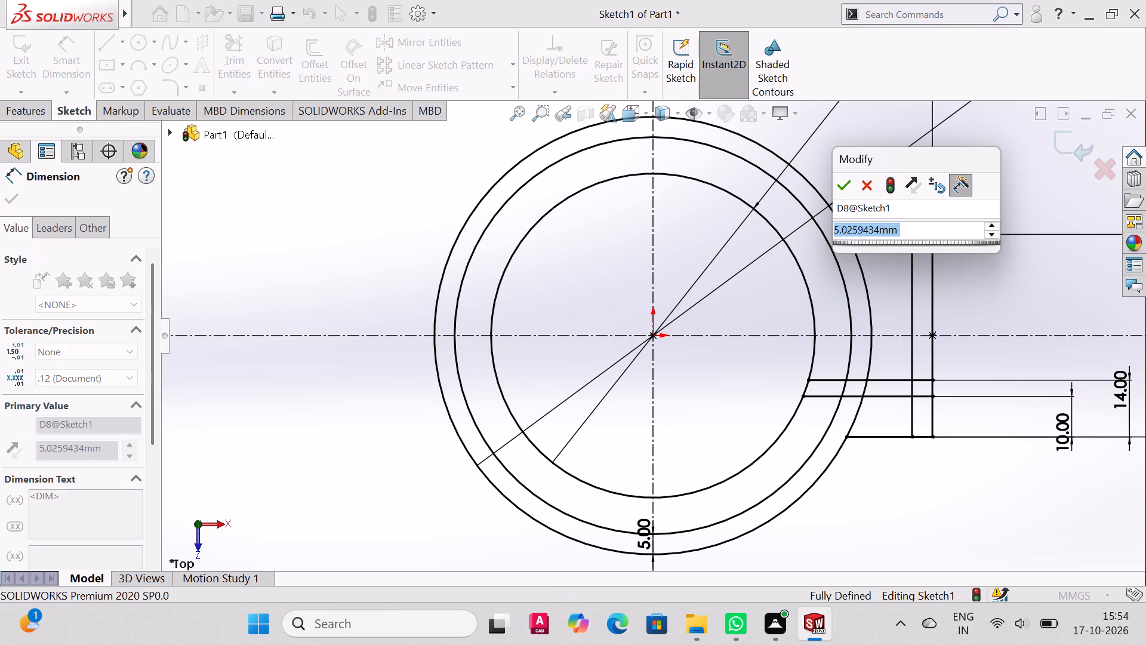
key(4)
key(Return)
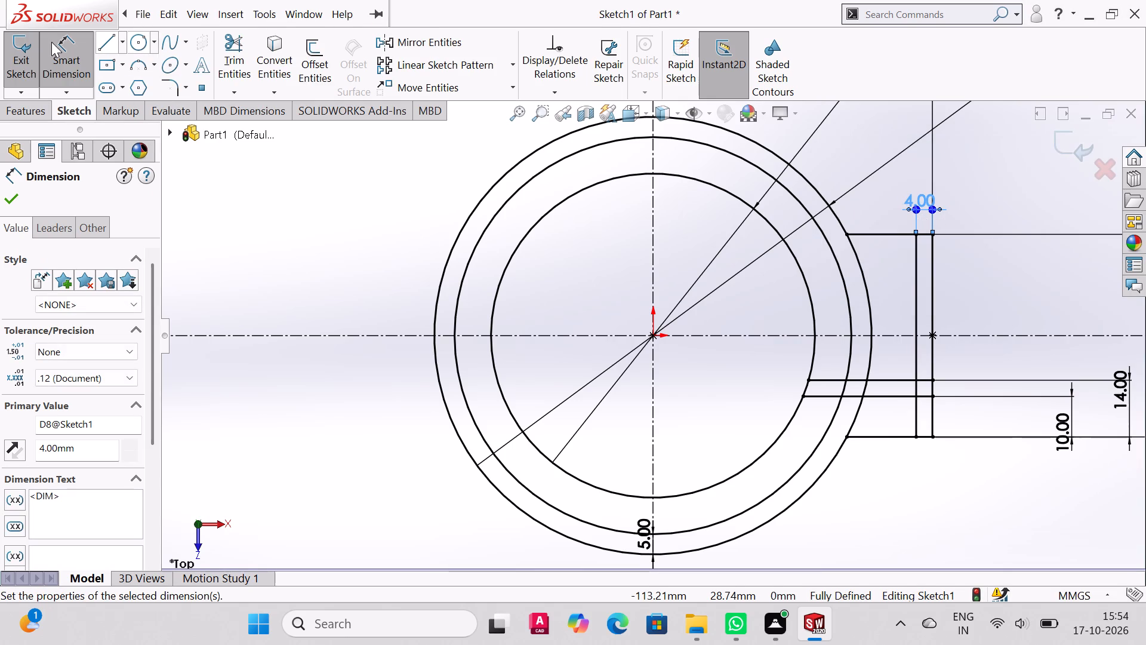
Draw a second 50 mm vertical line across the boss, about 4 mm from the first inner vertical line on the ring side.
click(109, 47)
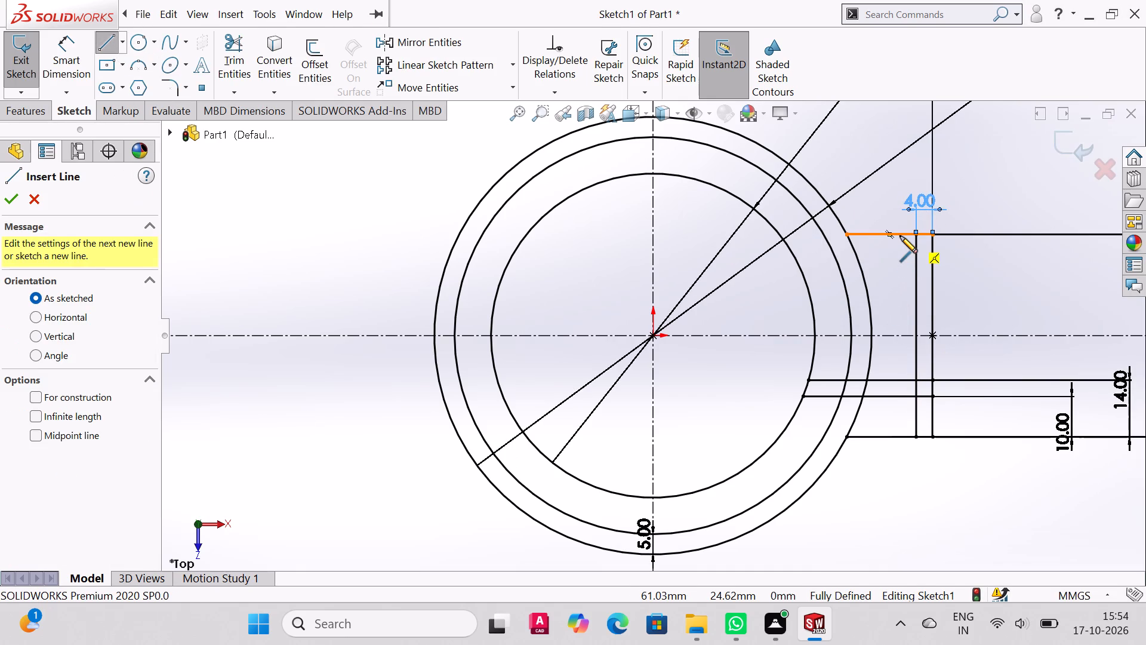
click(900, 232)
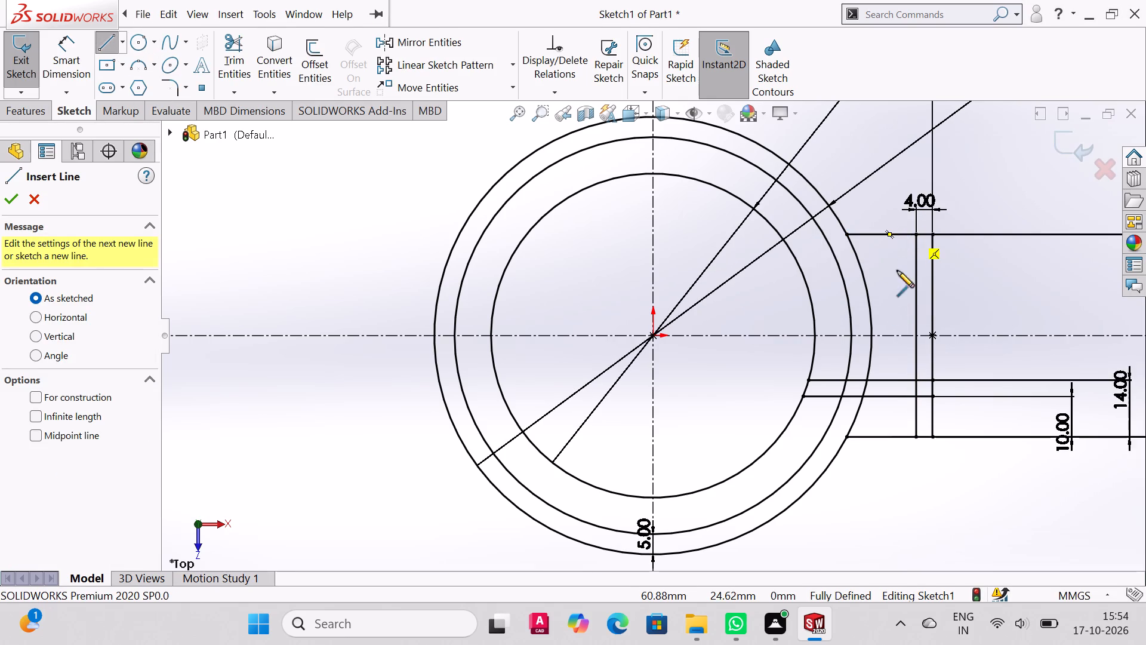
click(897, 438)
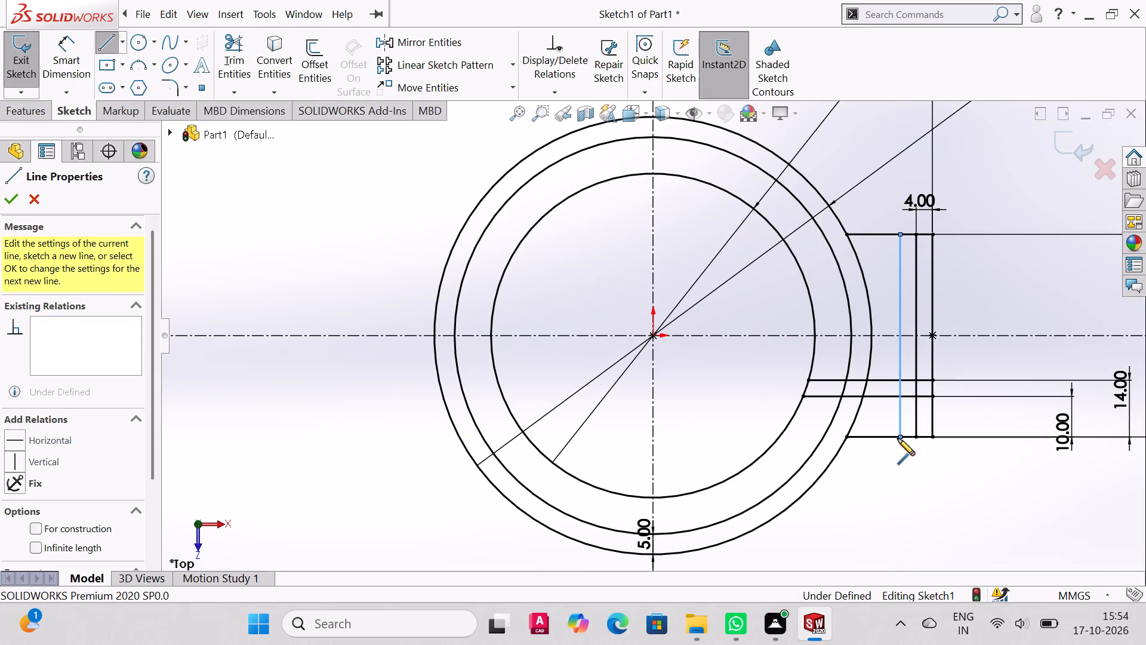
right_click(898, 438)
click(936, 440)
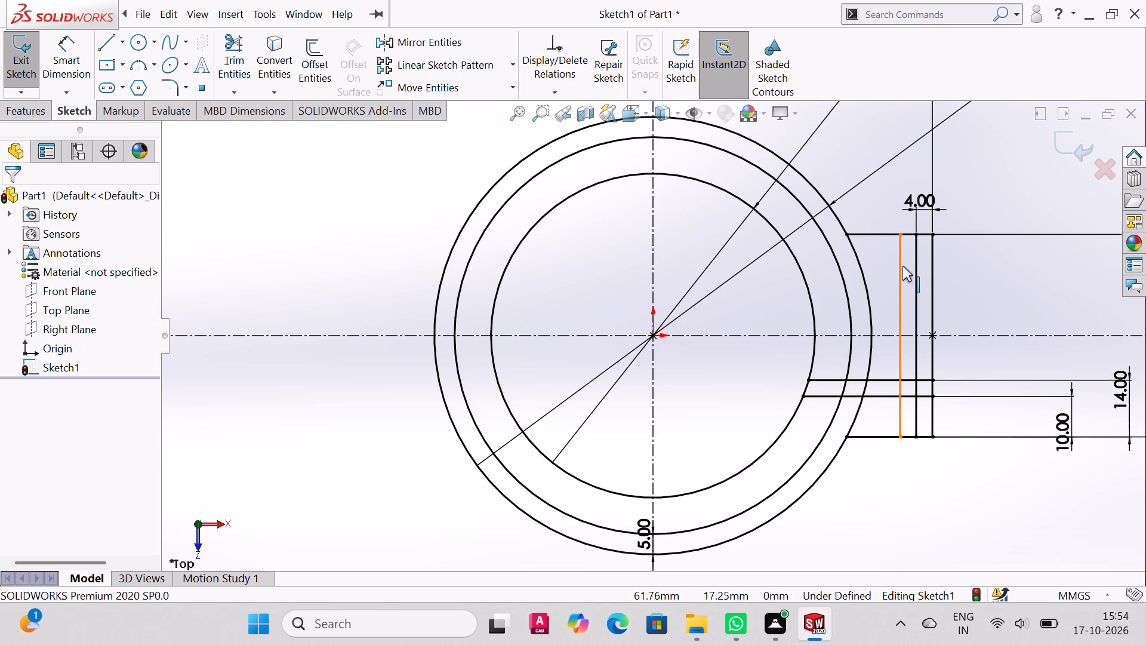
Dimension the gap between the boss's two inner vertical lines as 4 mm.
click(60, 37)
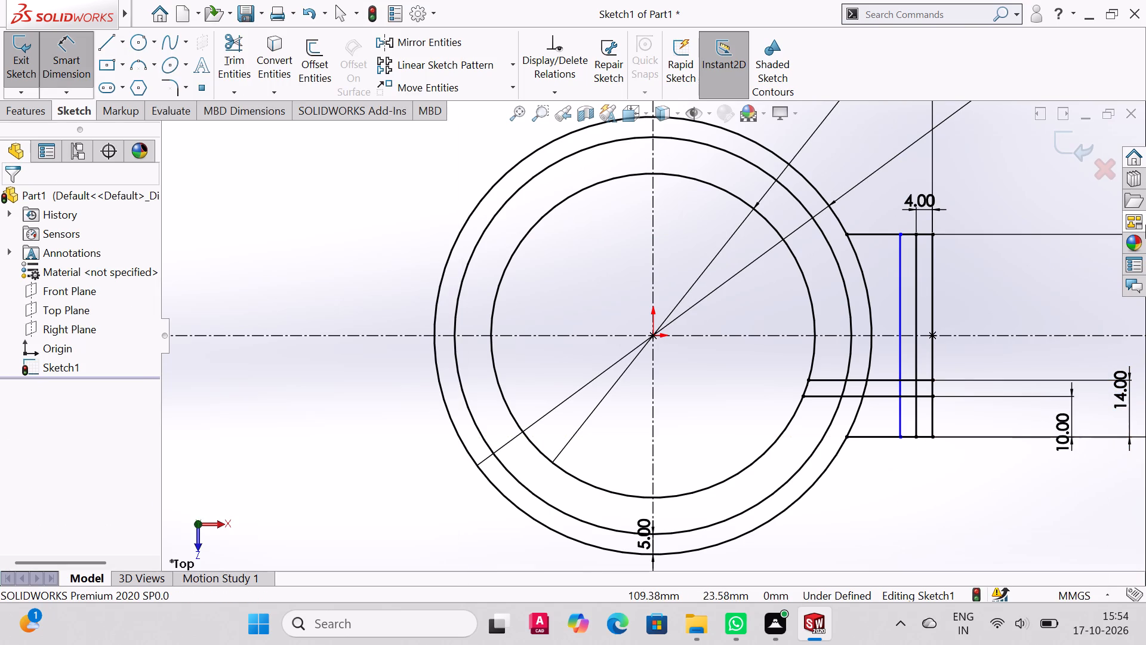
click(919, 254)
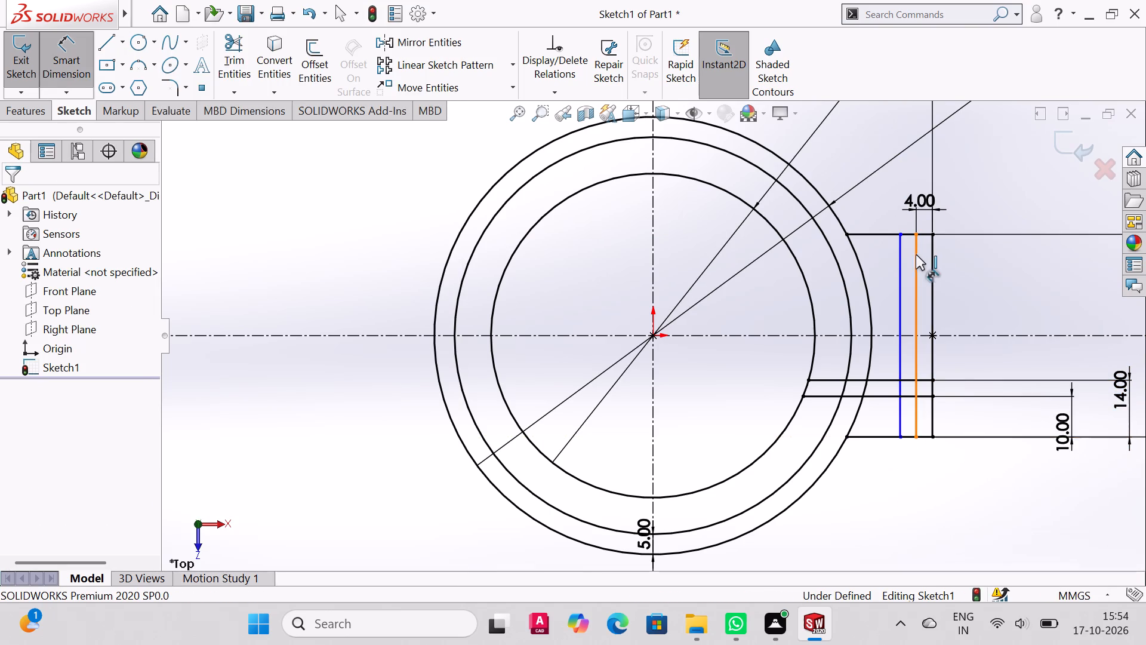
click(899, 257)
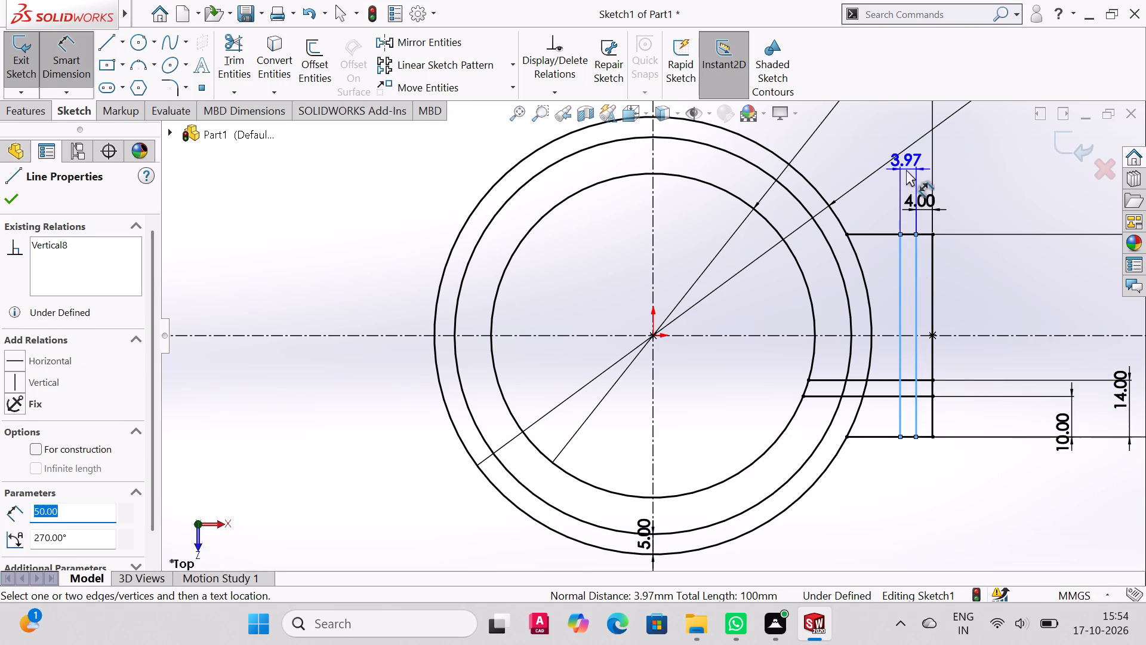
click(906, 170)
key(4)
key(Return)
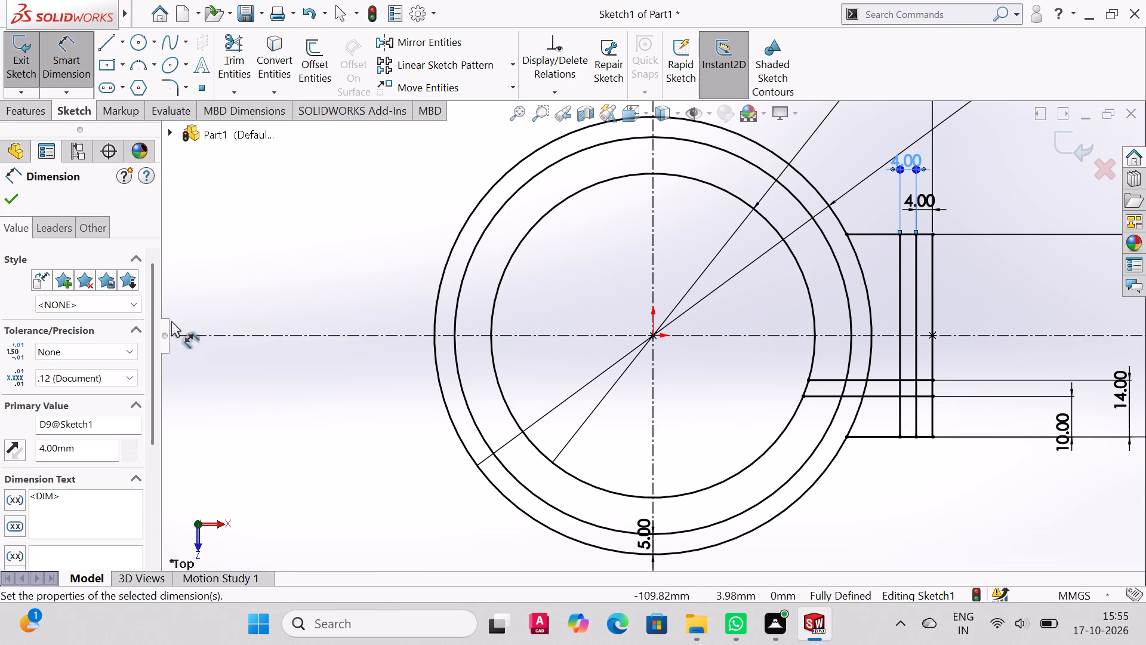
Draw a vertical line about 20 mm long inside the 80 mm circle, crossing the horizontal centerline about 24 mm left of the origin.
click(103, 41)
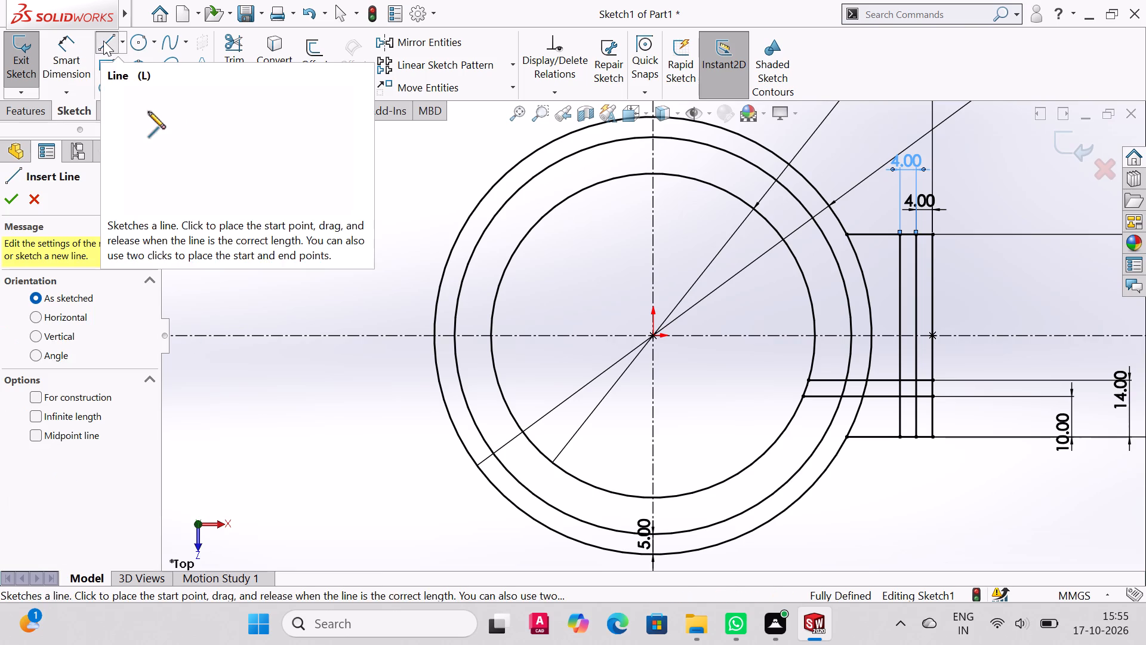
click(554, 300)
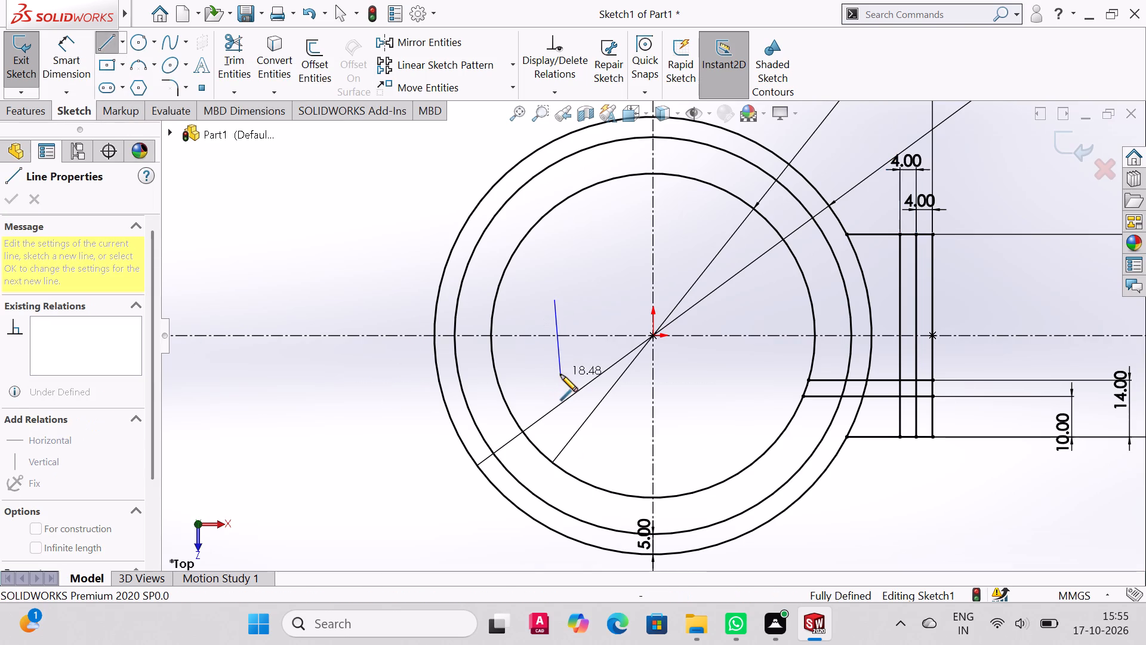
click(554, 382)
right_click(554, 382)
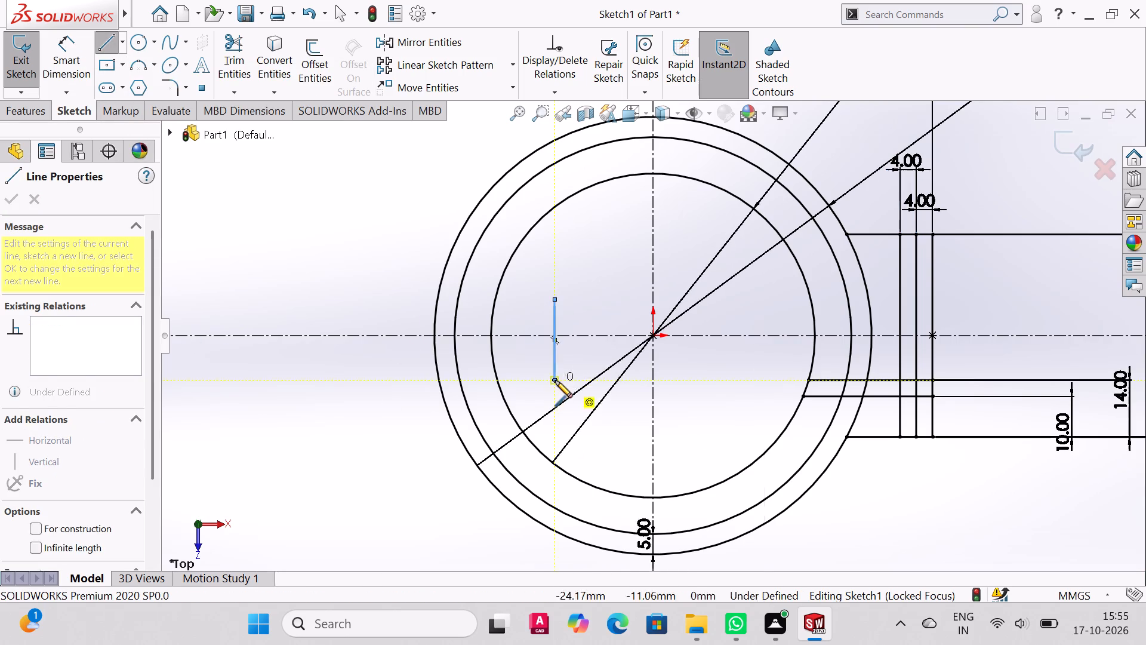
click(614, 389)
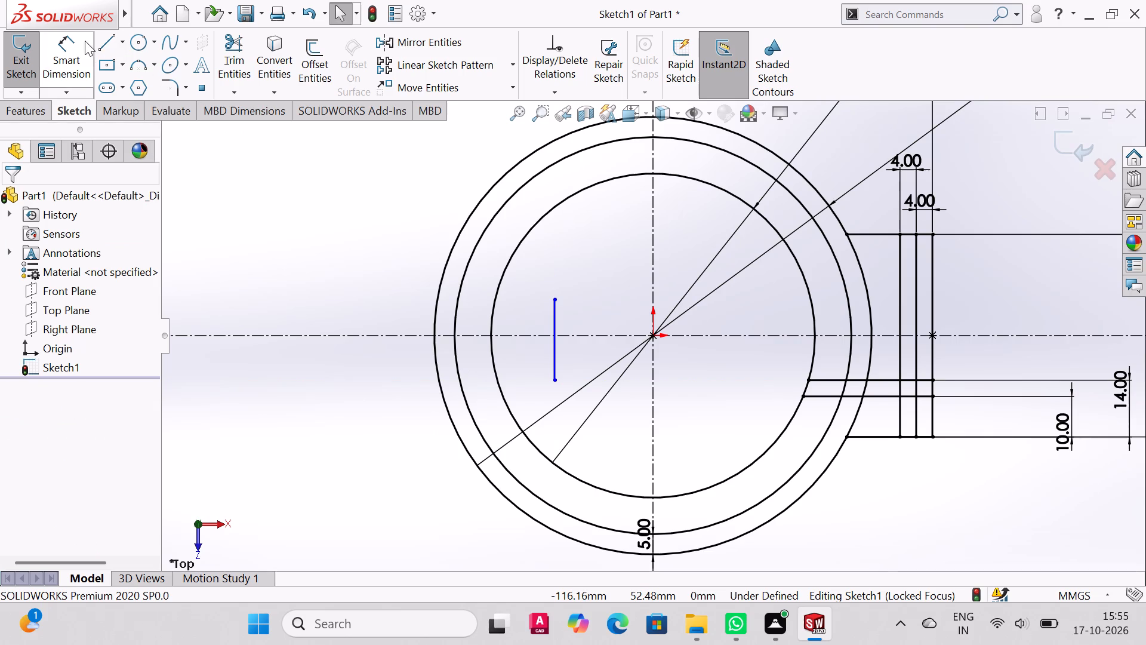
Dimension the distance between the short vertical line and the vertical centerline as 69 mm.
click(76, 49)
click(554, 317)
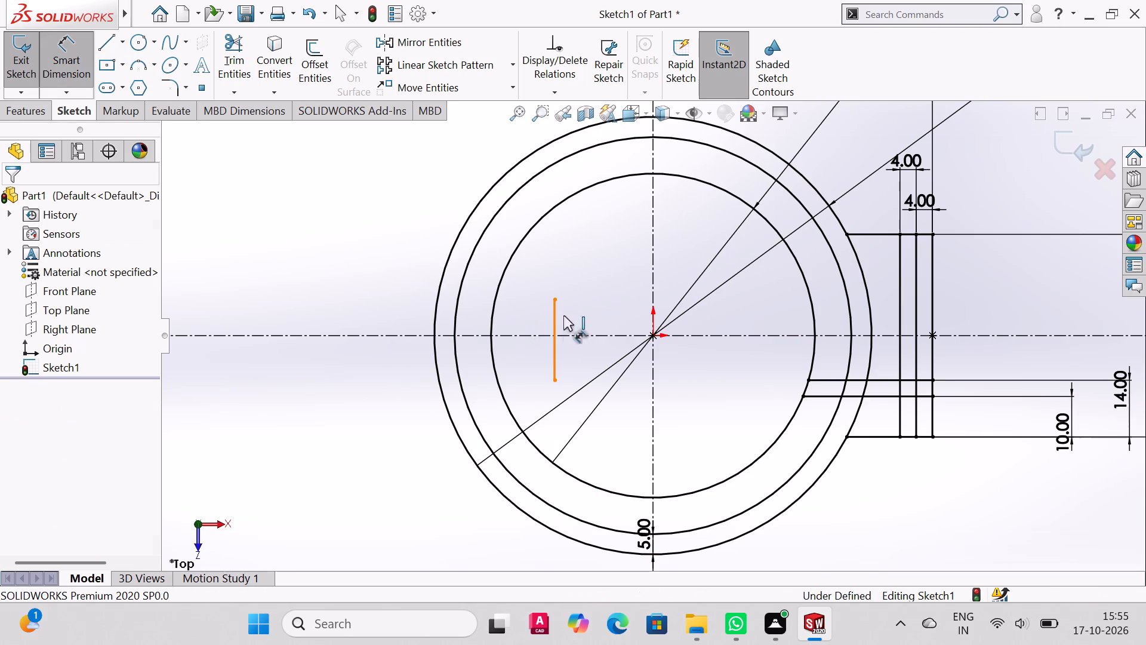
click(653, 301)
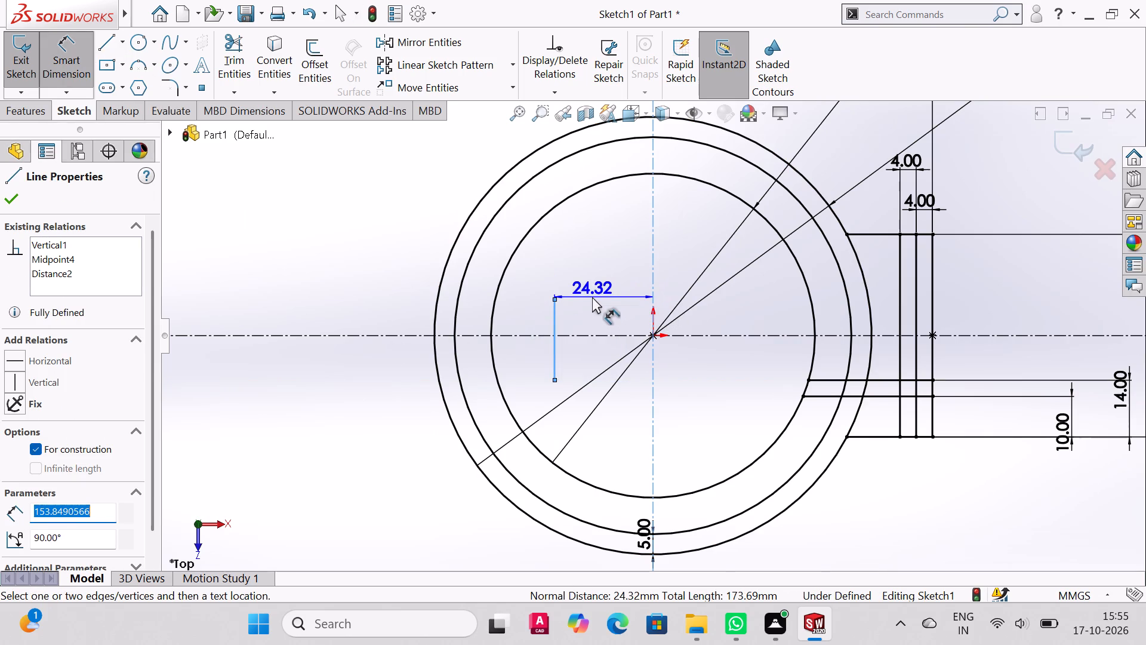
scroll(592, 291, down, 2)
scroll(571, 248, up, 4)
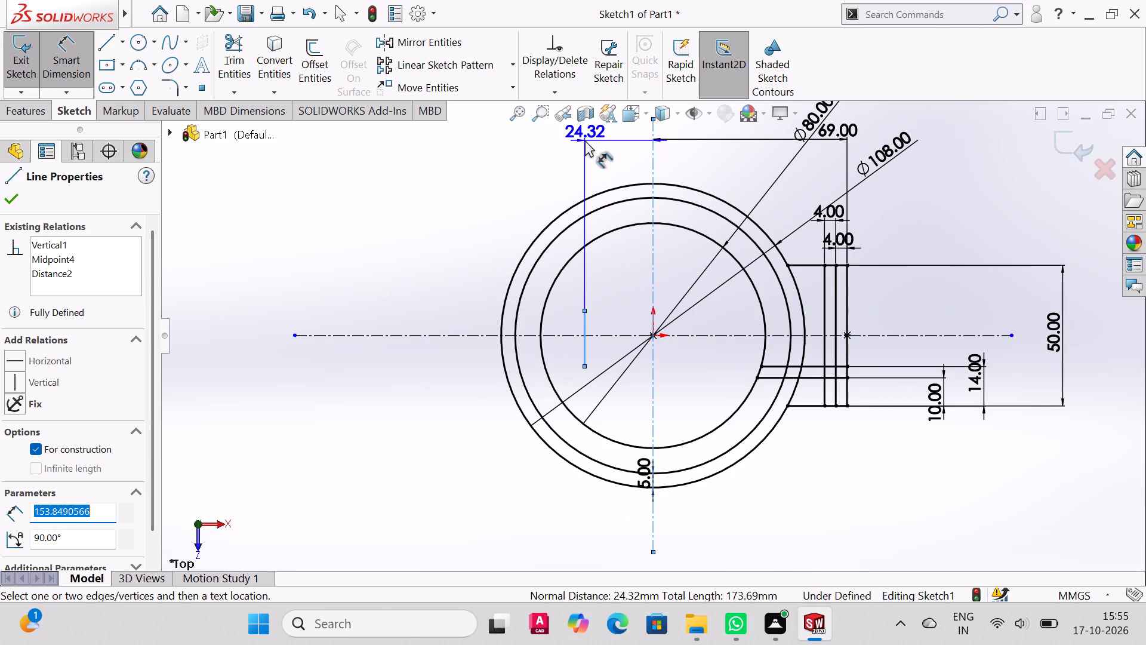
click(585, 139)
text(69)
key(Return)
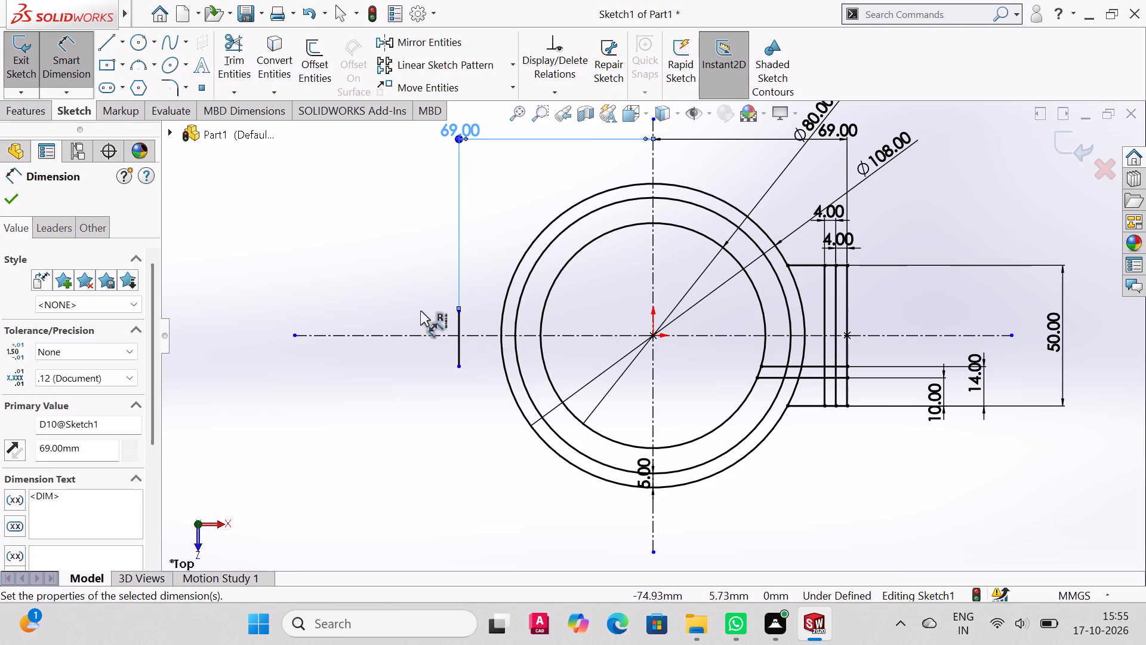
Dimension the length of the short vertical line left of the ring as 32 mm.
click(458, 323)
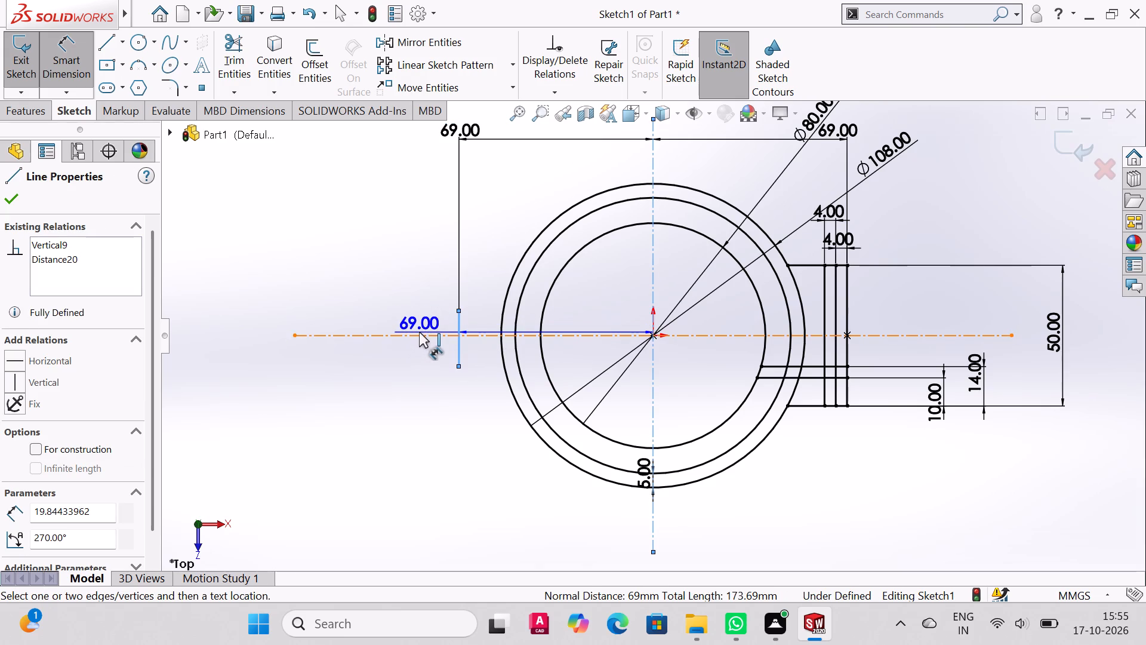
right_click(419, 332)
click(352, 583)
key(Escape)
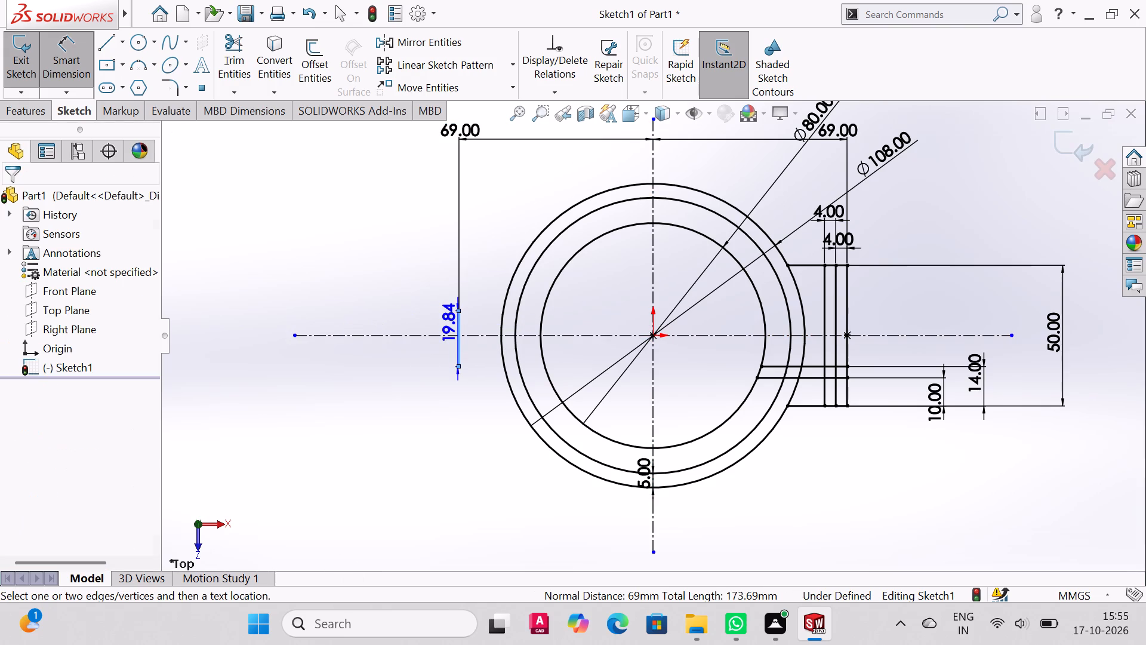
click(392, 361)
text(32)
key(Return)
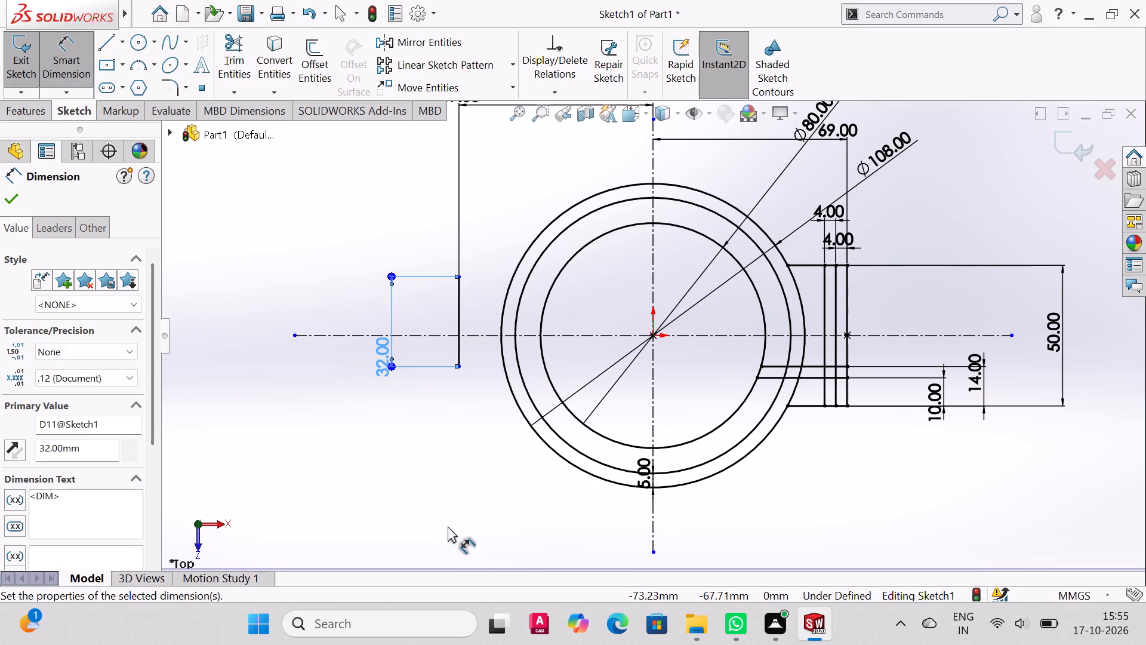
Undo the 32 mm length change and delete the short vertical line along with its associated dimensions.
key(ctrl+z)
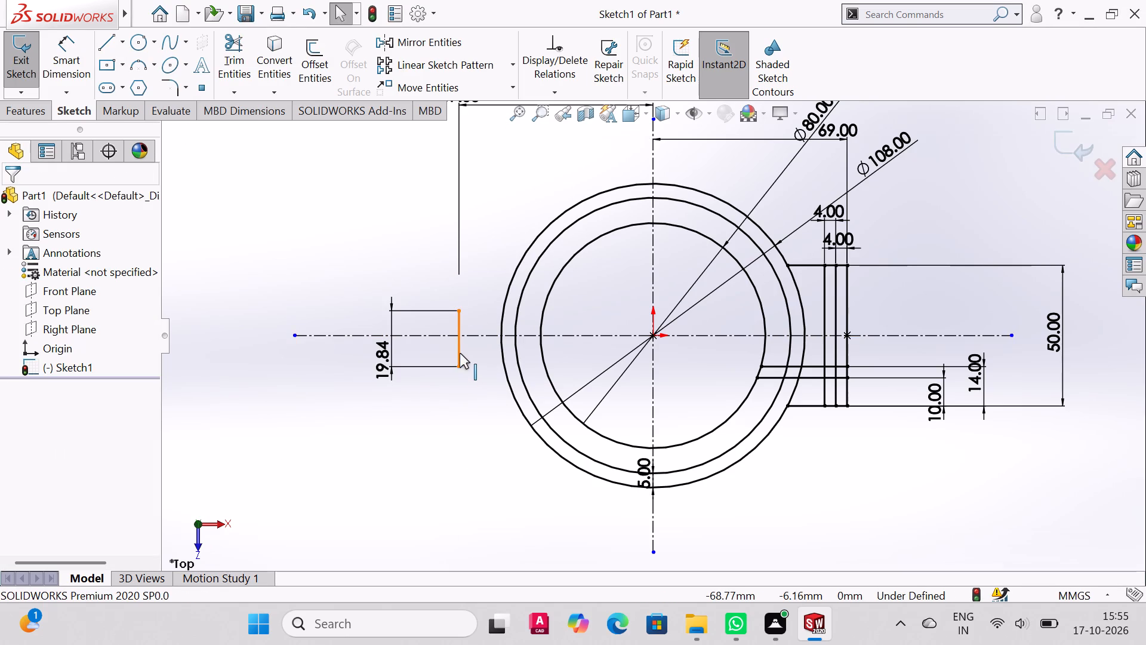
click(460, 350)
key(Delete)
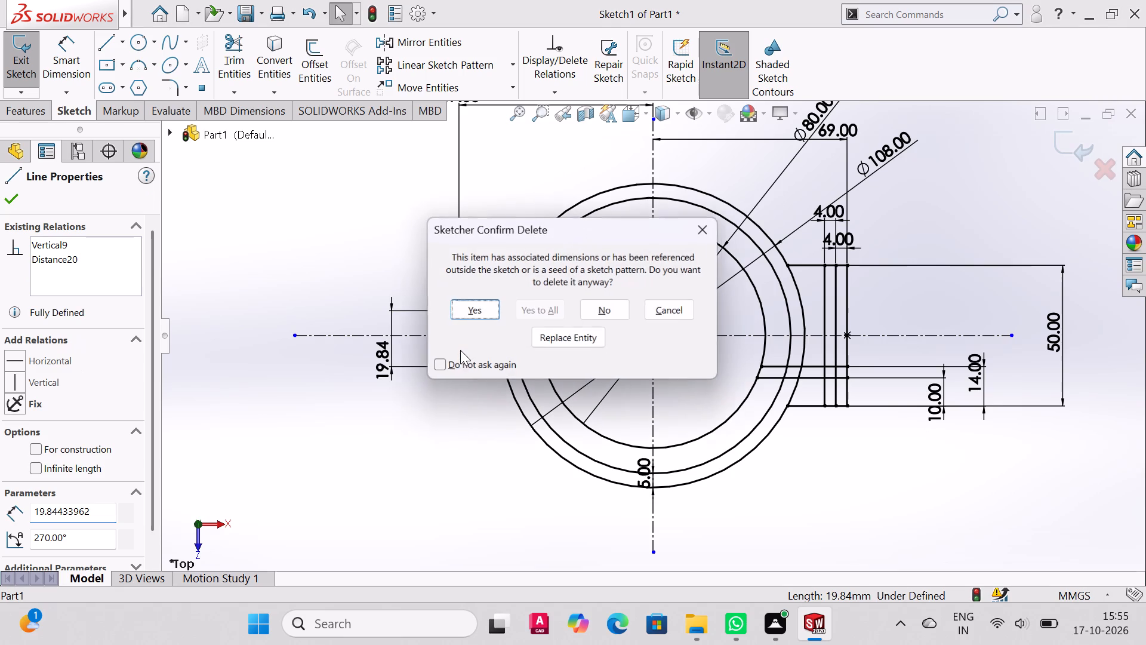
click(477, 305)
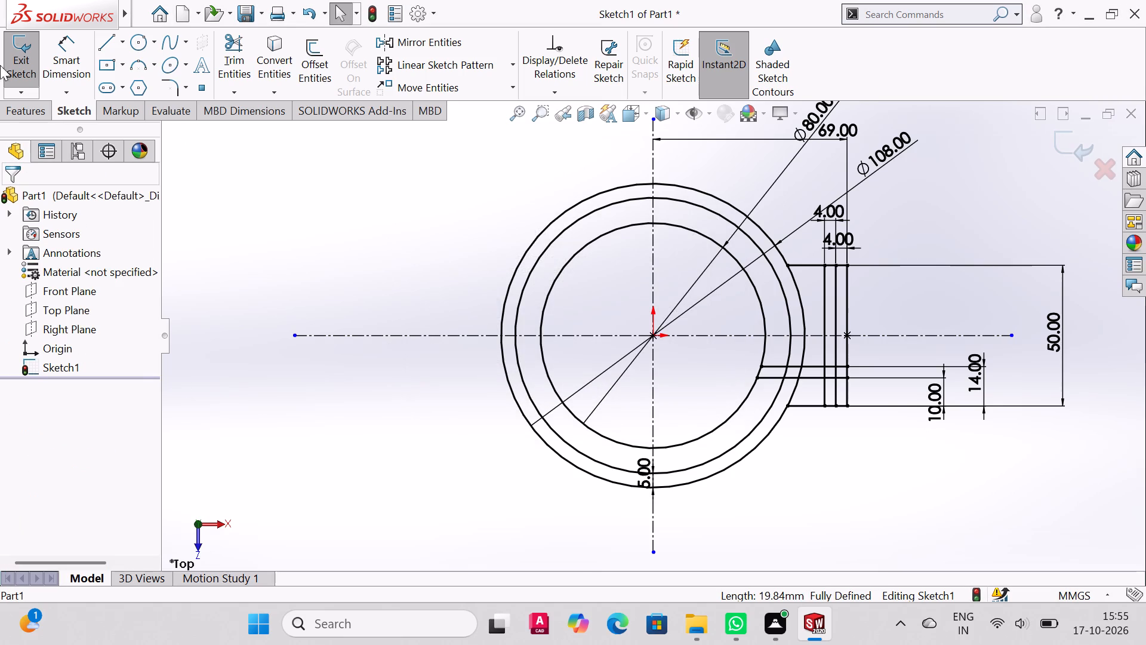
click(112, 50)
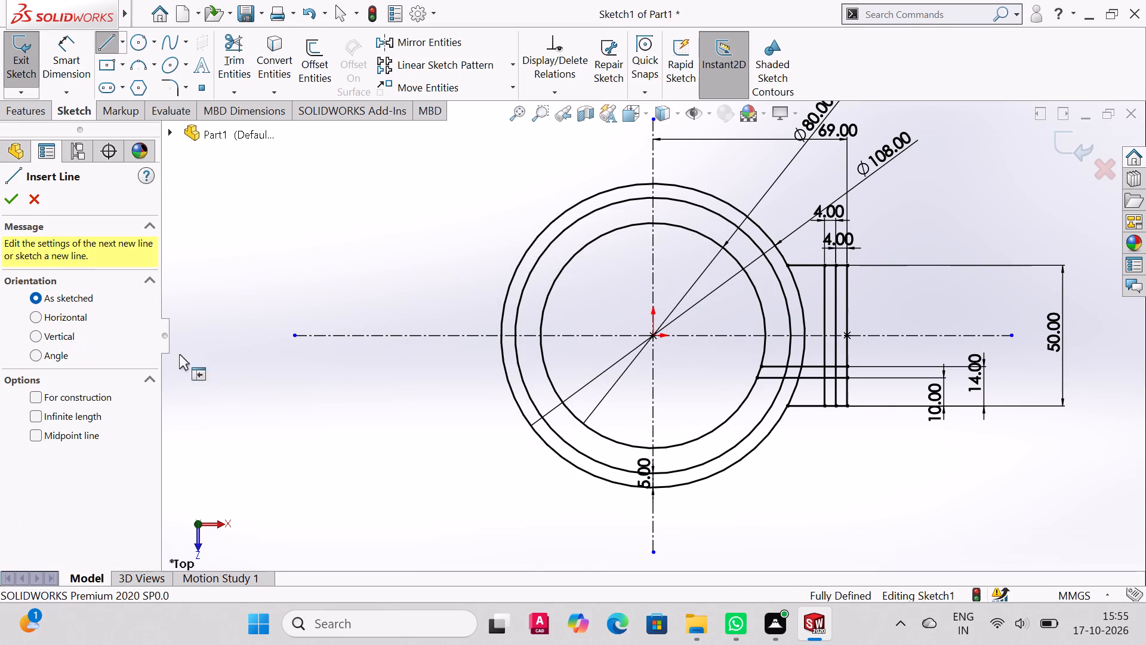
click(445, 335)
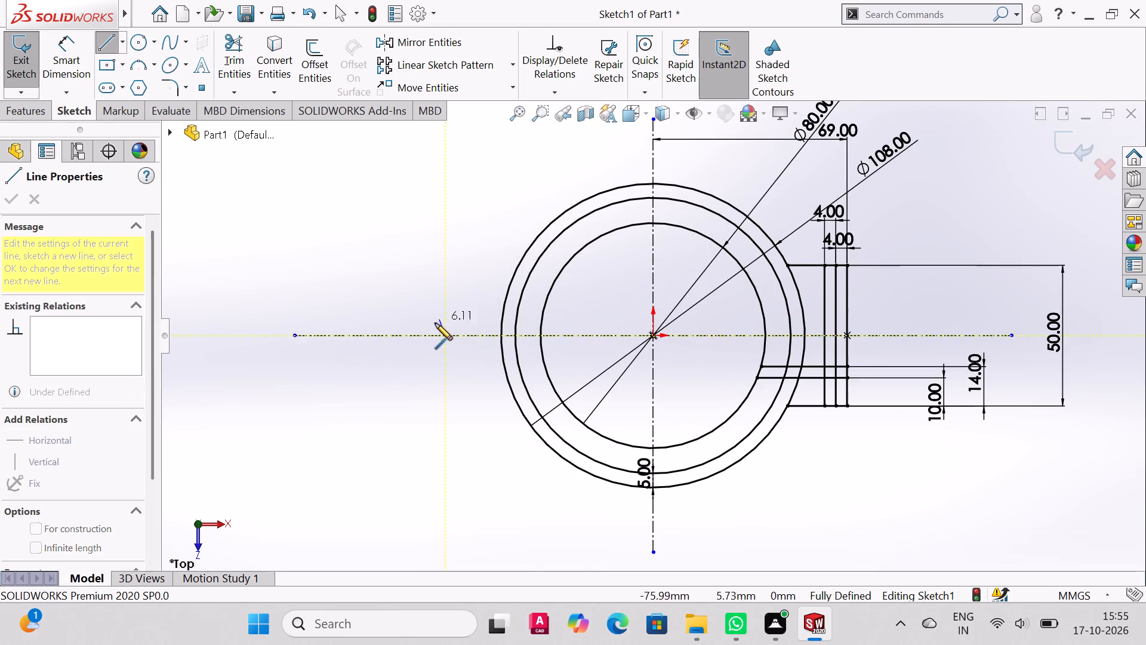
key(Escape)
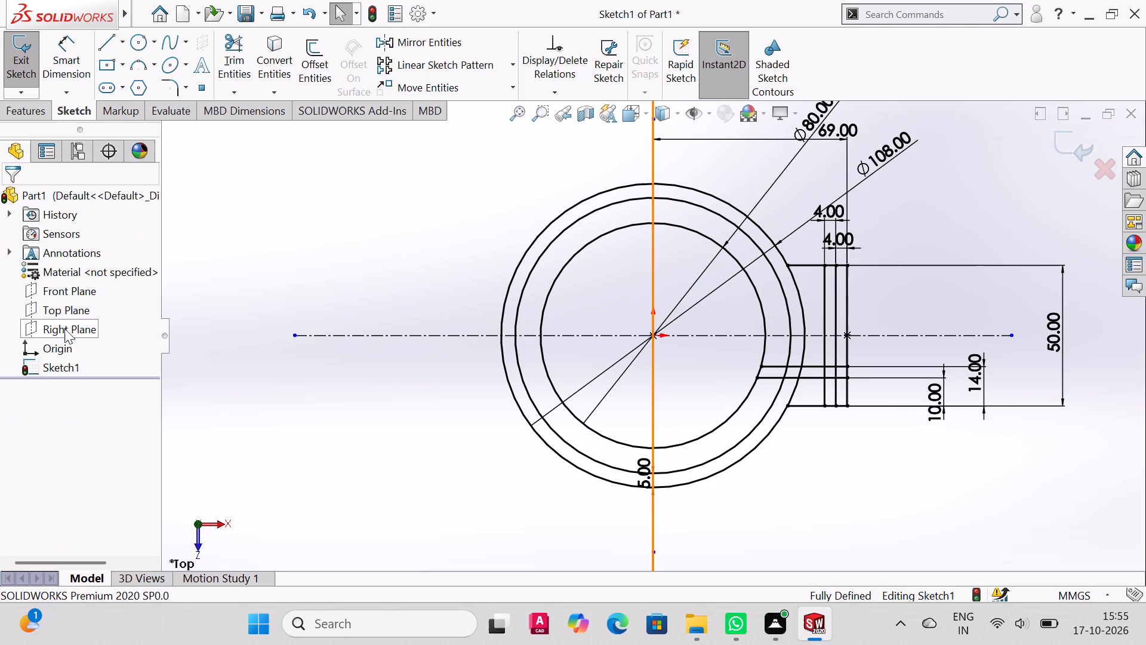
Draw a vertical midpoint line about 53 mm long, centred on the horizontal centerline about 79 mm left of the origin.
click(109, 41)
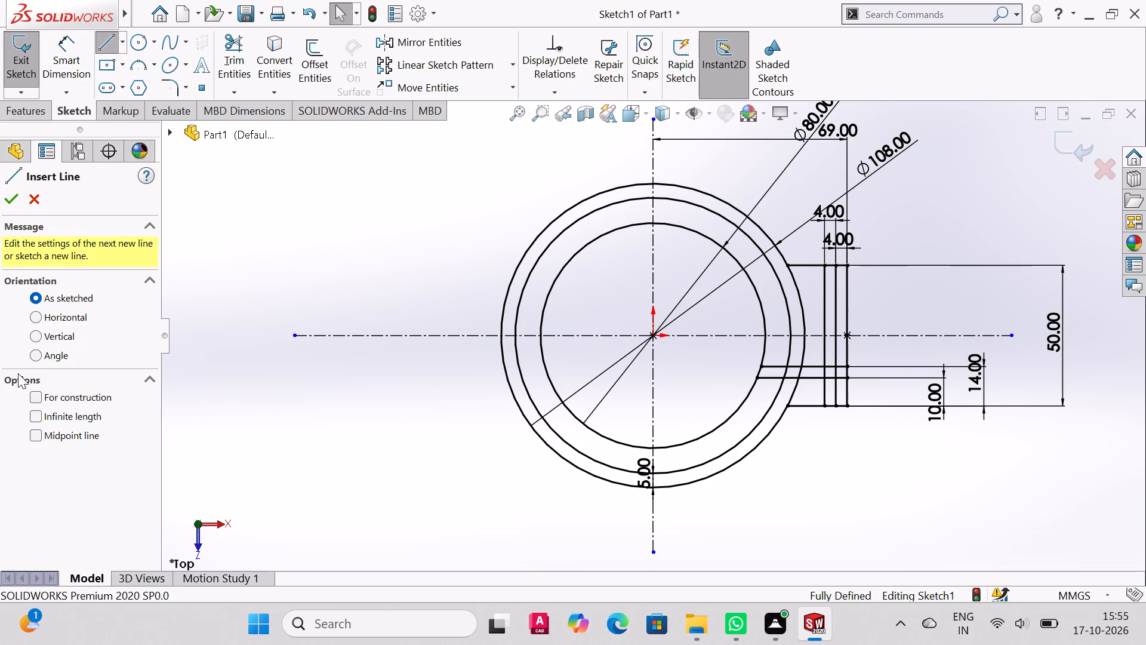
click(37, 435)
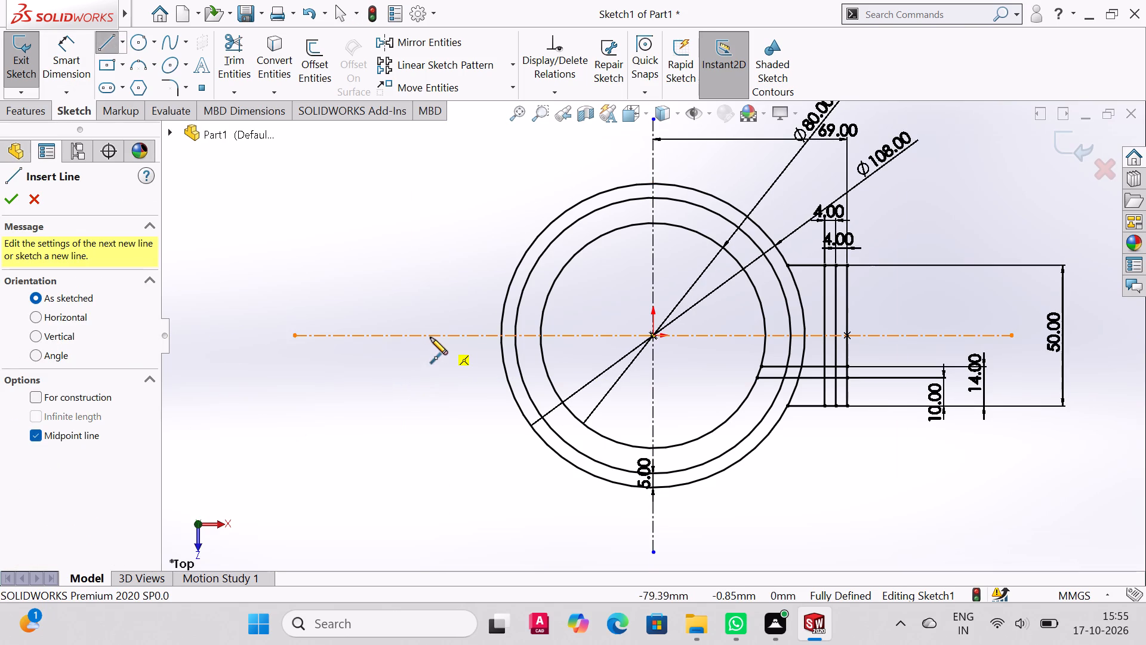
click(430, 337)
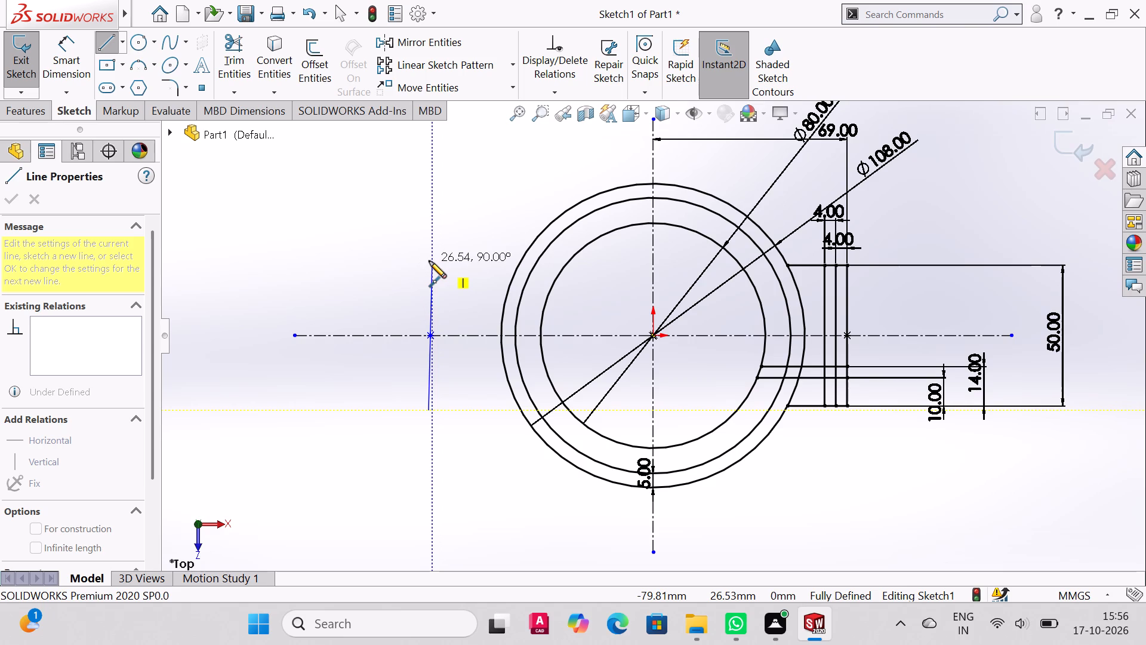
click(429, 261)
right_click(429, 261)
click(455, 269)
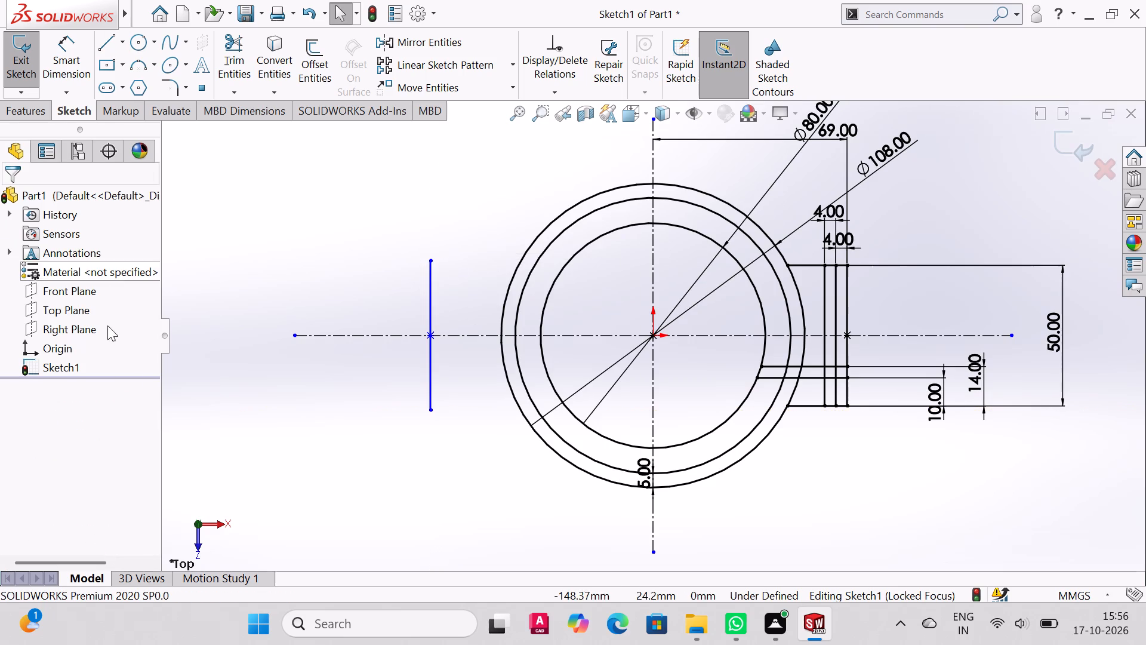
Dimension the distance between the vertical centerline and the new vertical line outside the ring as 69 mm.
click(63, 45)
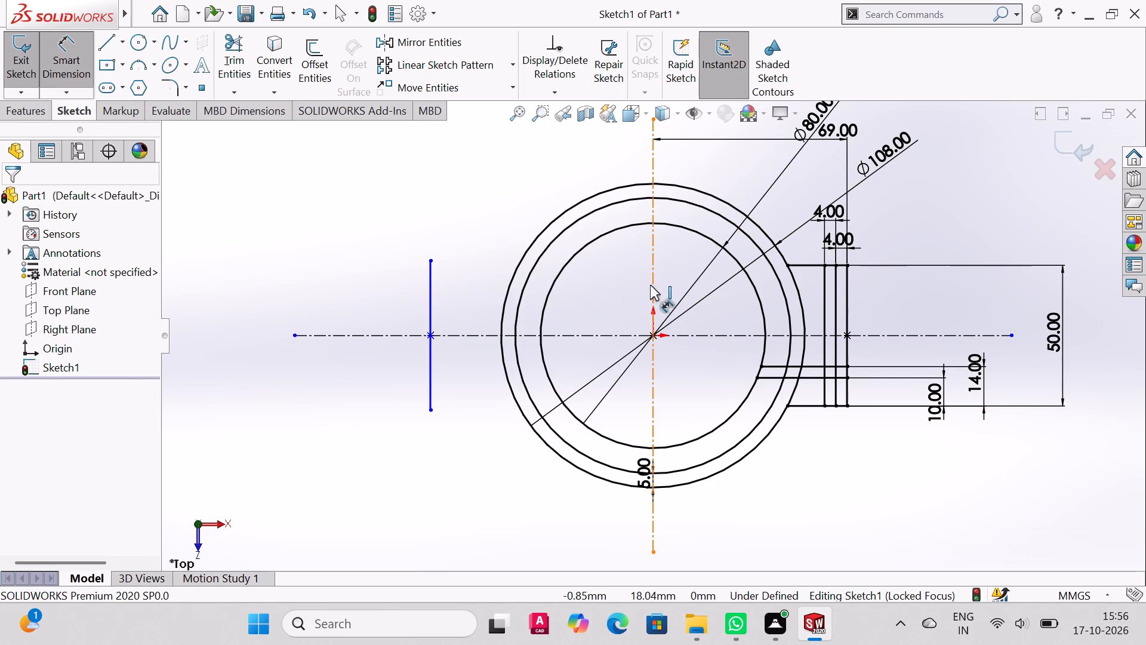
click(650, 285)
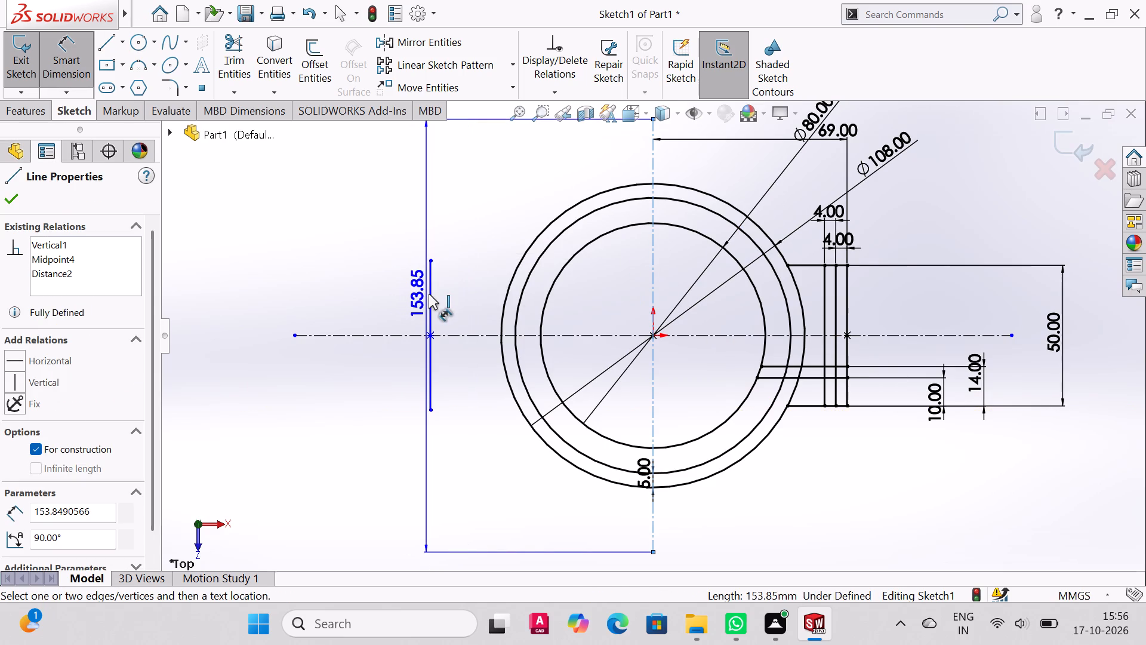
click(429, 294)
click(443, 191)
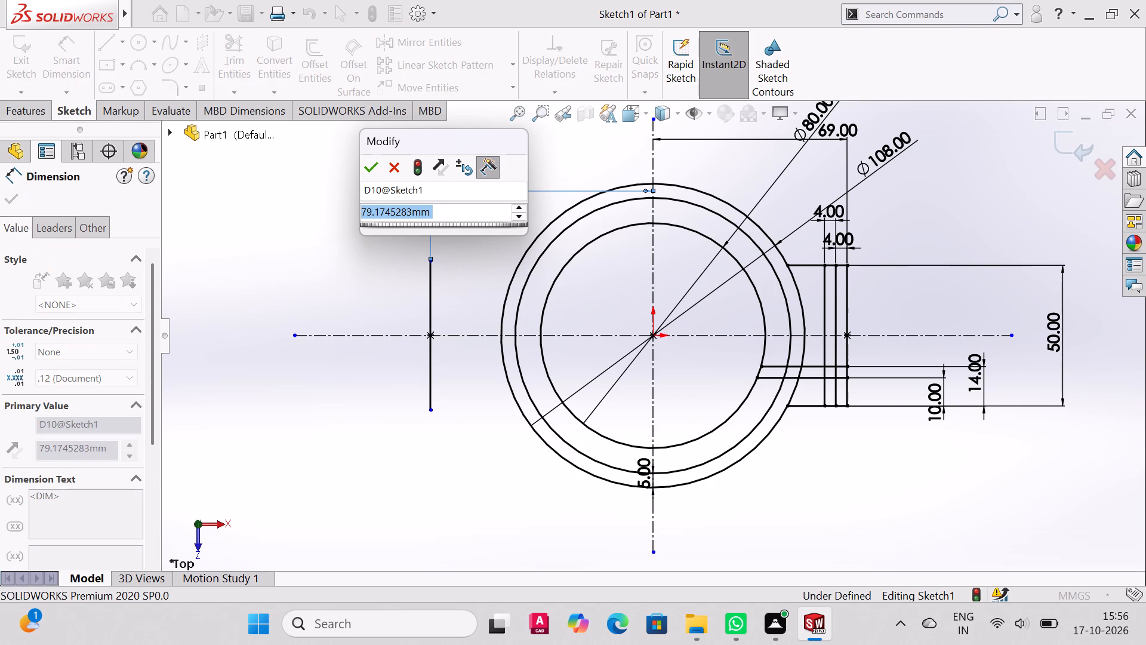
text(69)
key(Return)
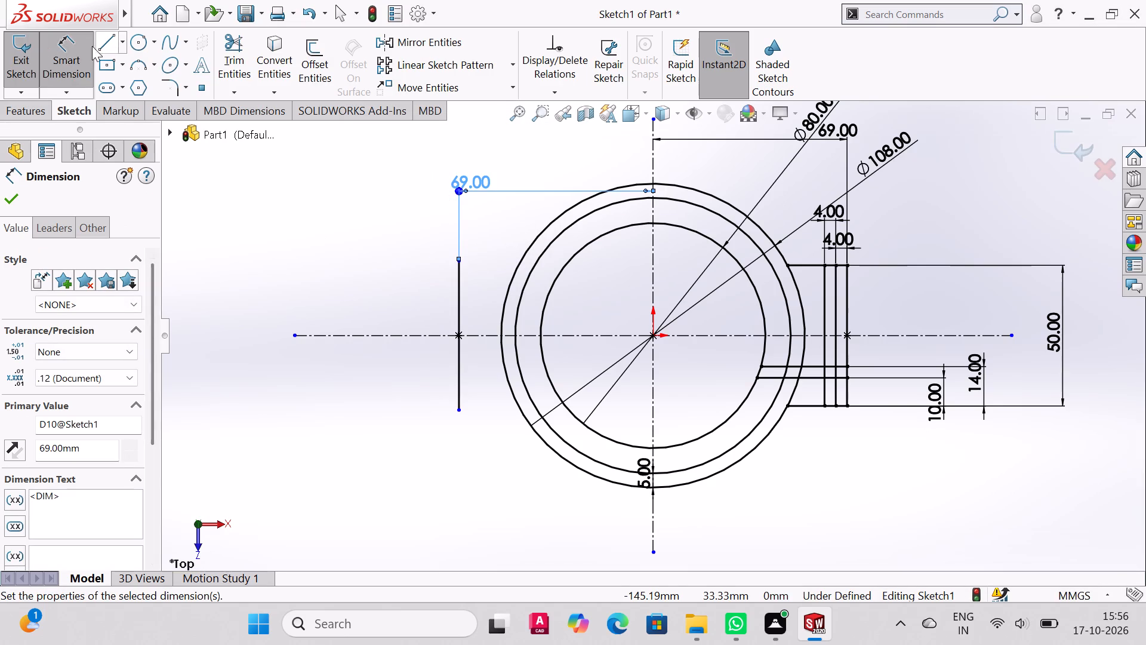
Dimension the length of the vertical line left of the ring as 32 mm.
click(460, 300)
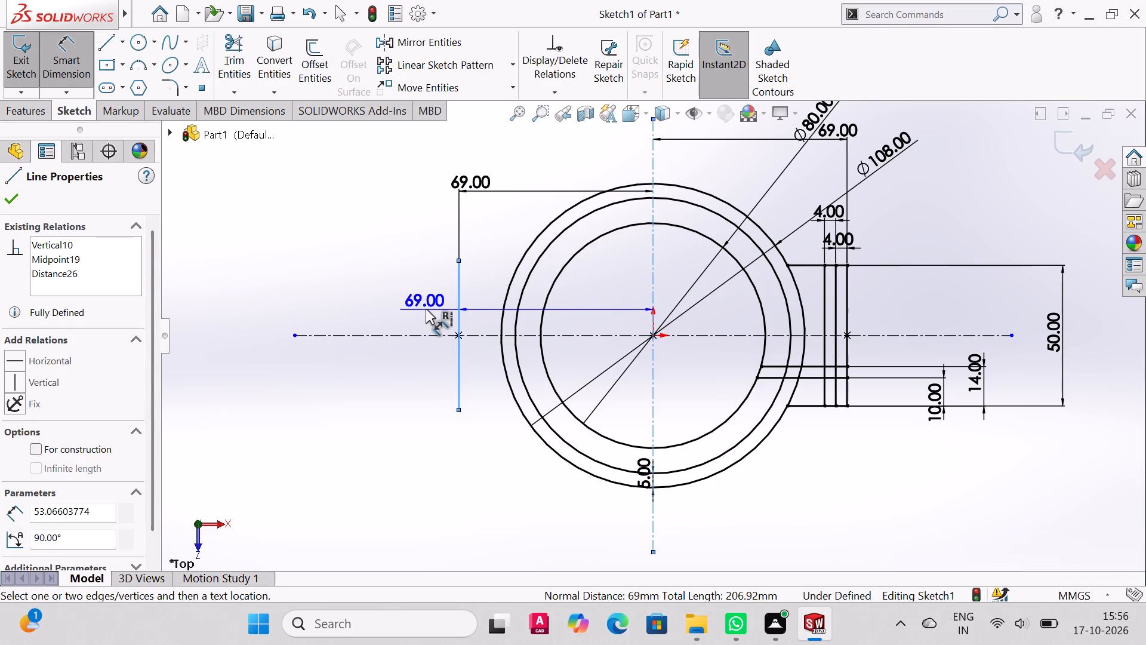
key(Escape)
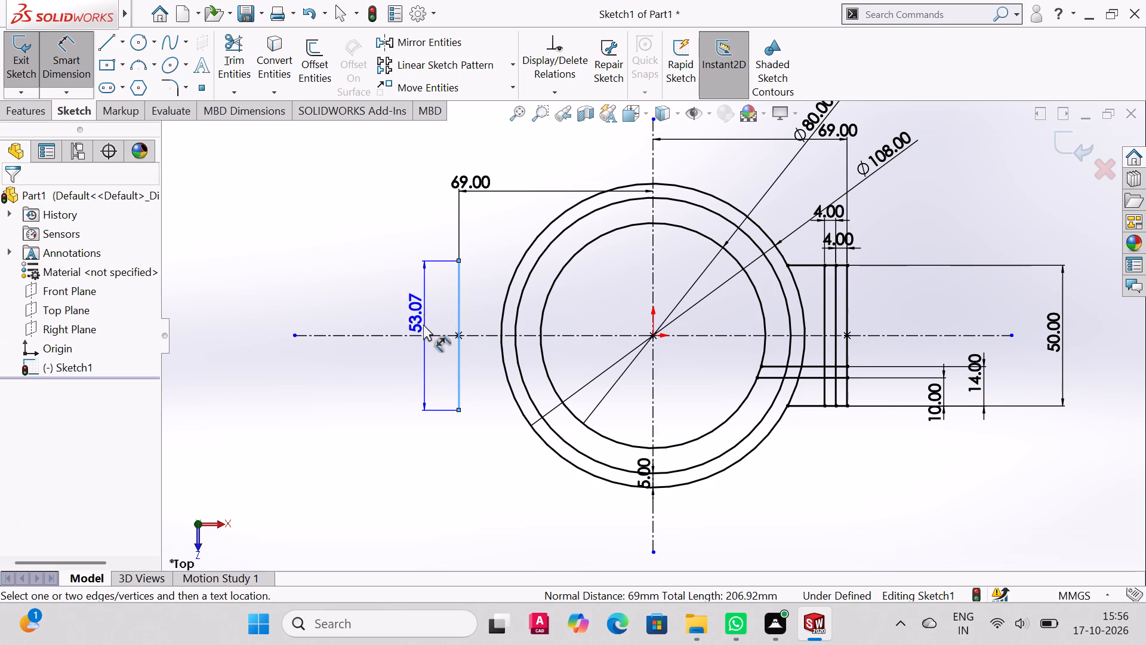
click(408, 329)
text(32)
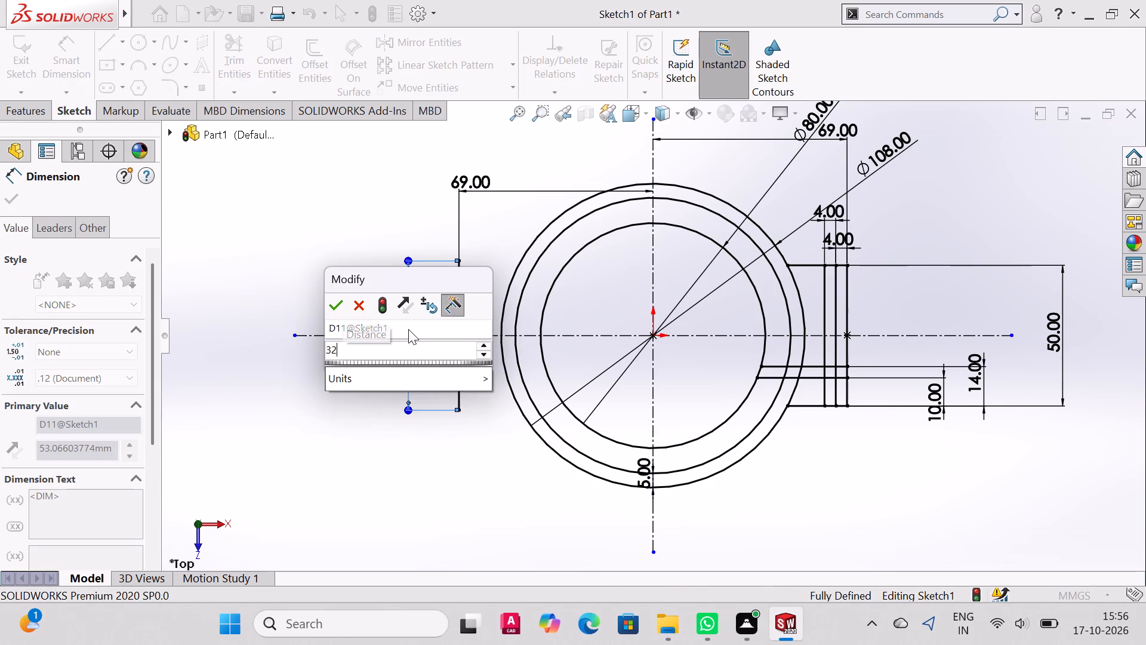
key(Return)
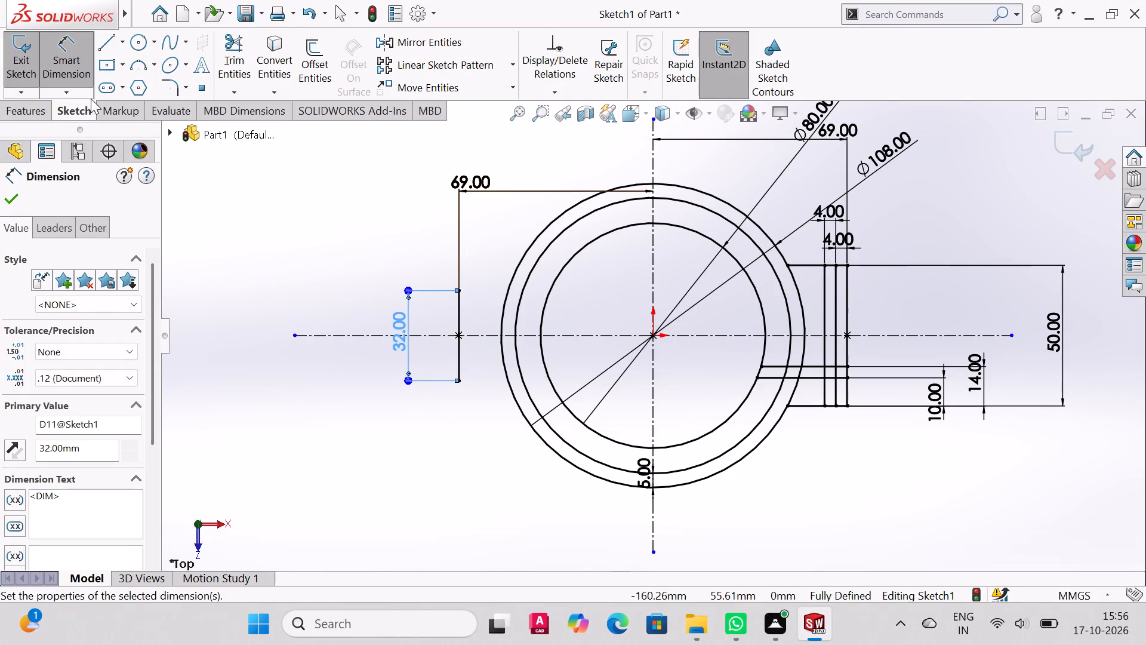
Draw a slanted line about 46 mm long from the 32 mm line's upper endpoint to the upper left of the 80 mm circle.
click(109, 48)
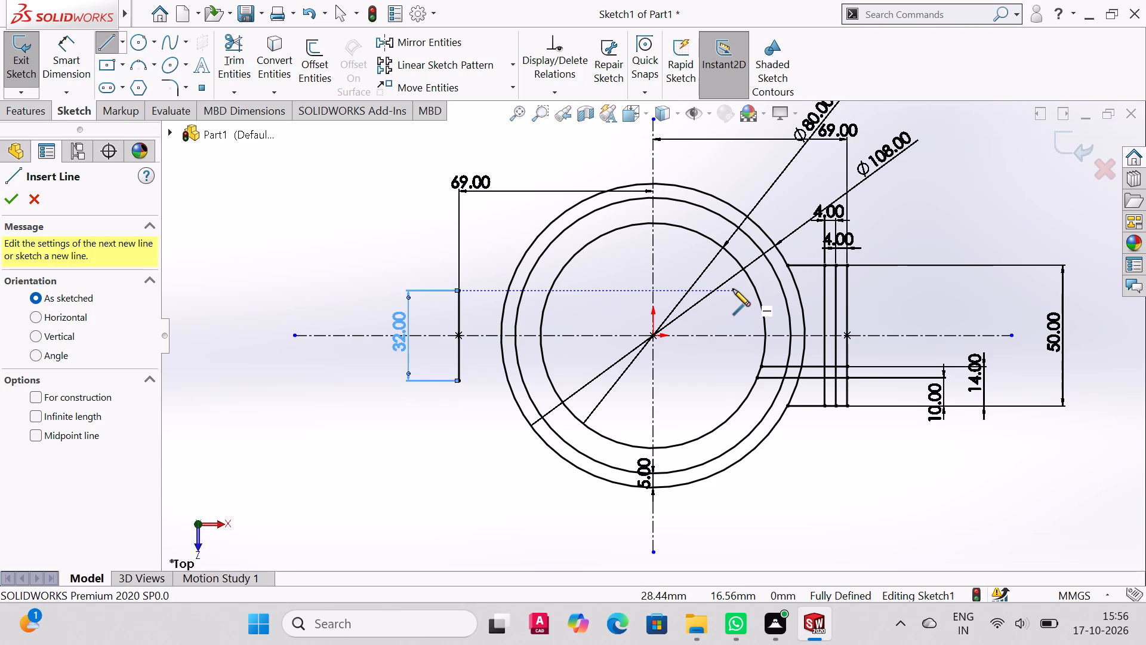
click(458, 291)
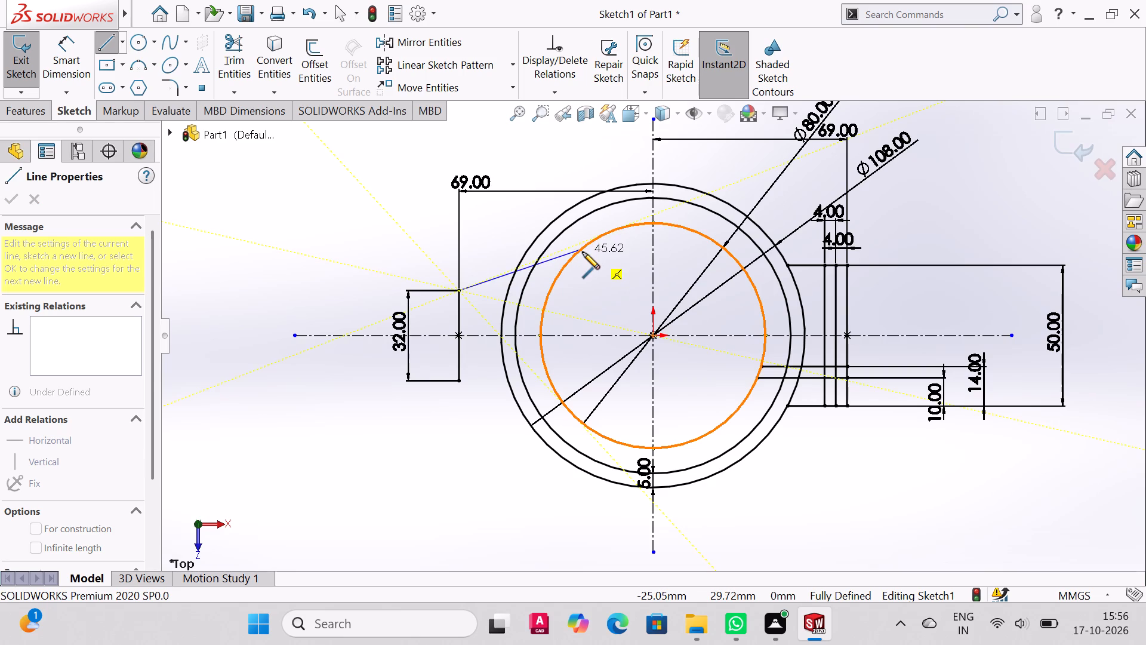
click(583, 251)
right_click(583, 251)
click(624, 265)
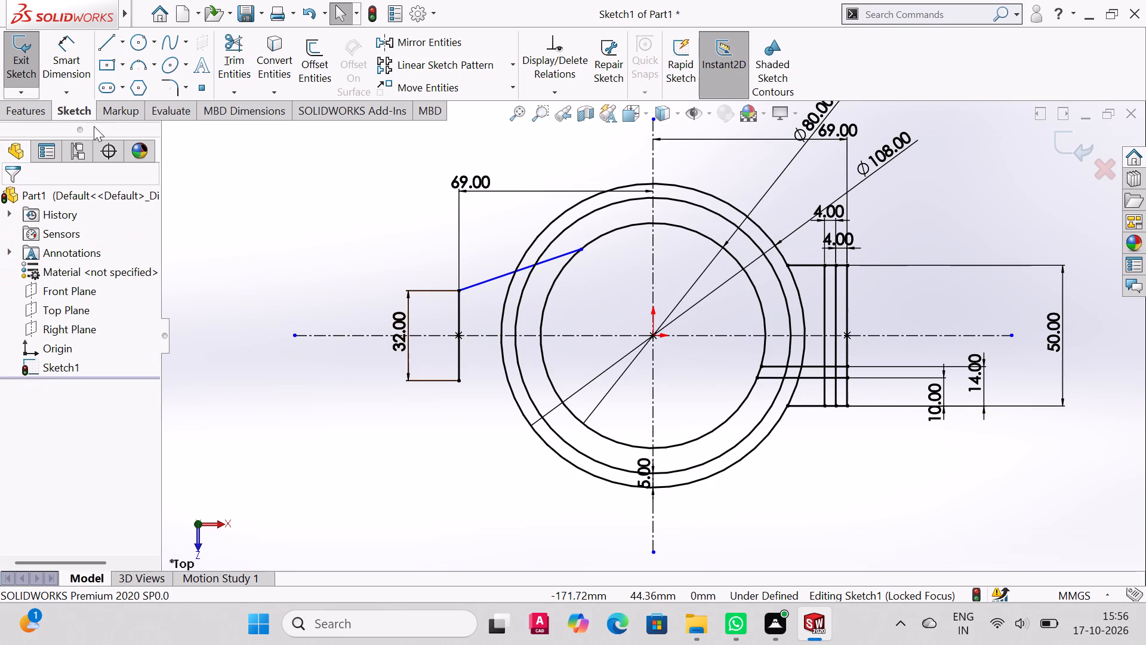
Draw a matching slanted line about 46 mm long from the 32 mm line's lower endpoint to the lower left of the 80 mm circle.
click(107, 50)
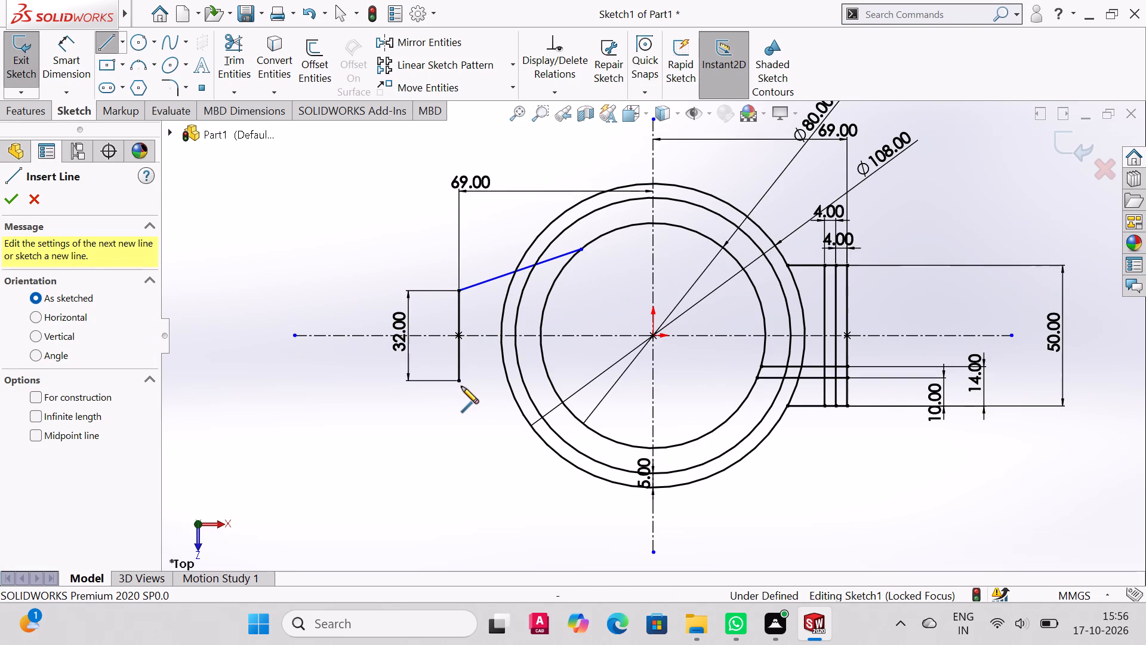
click(460, 381)
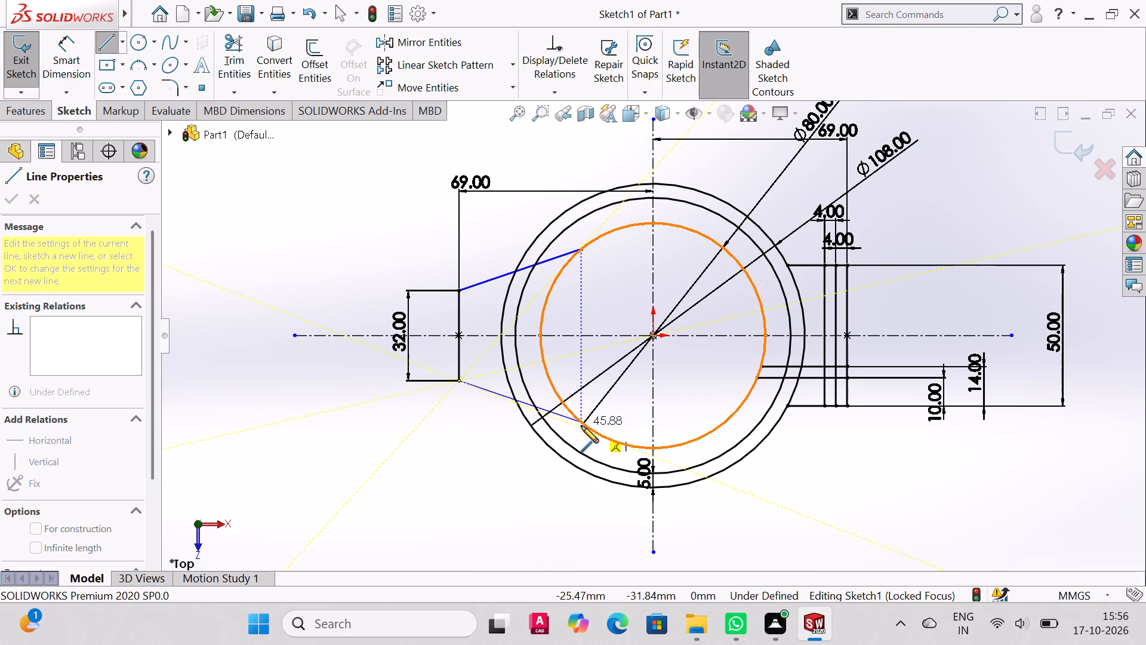
click(580, 421)
right_click(580, 421)
click(623, 440)
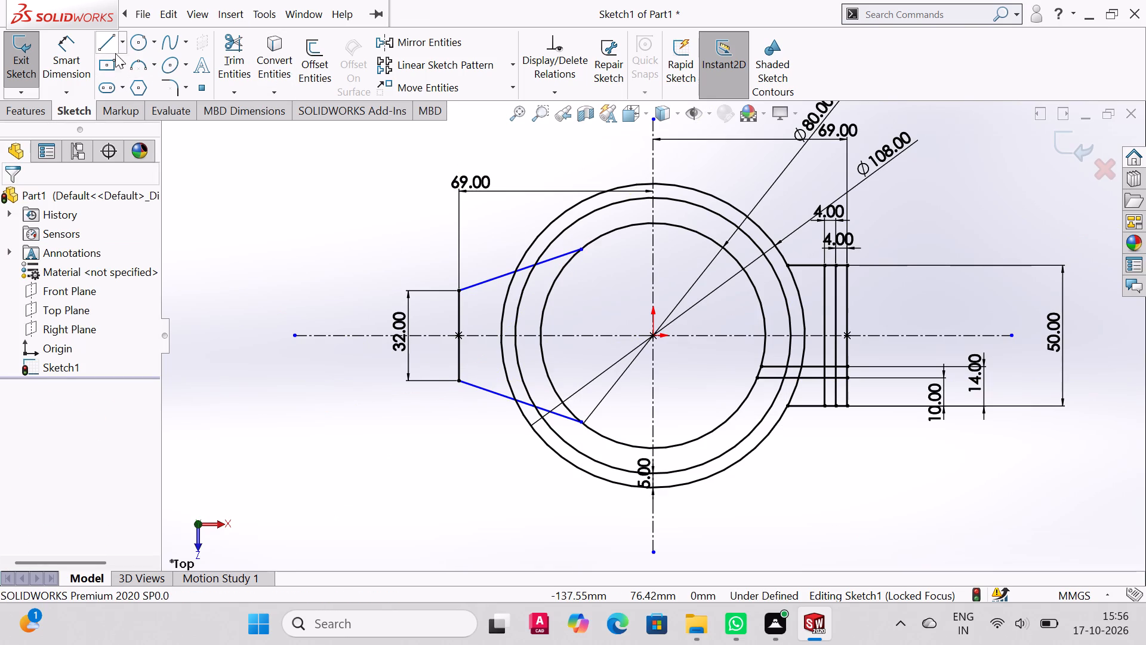
Dimension the angle between the two slanted lines as 38 degrees.
click(81, 55)
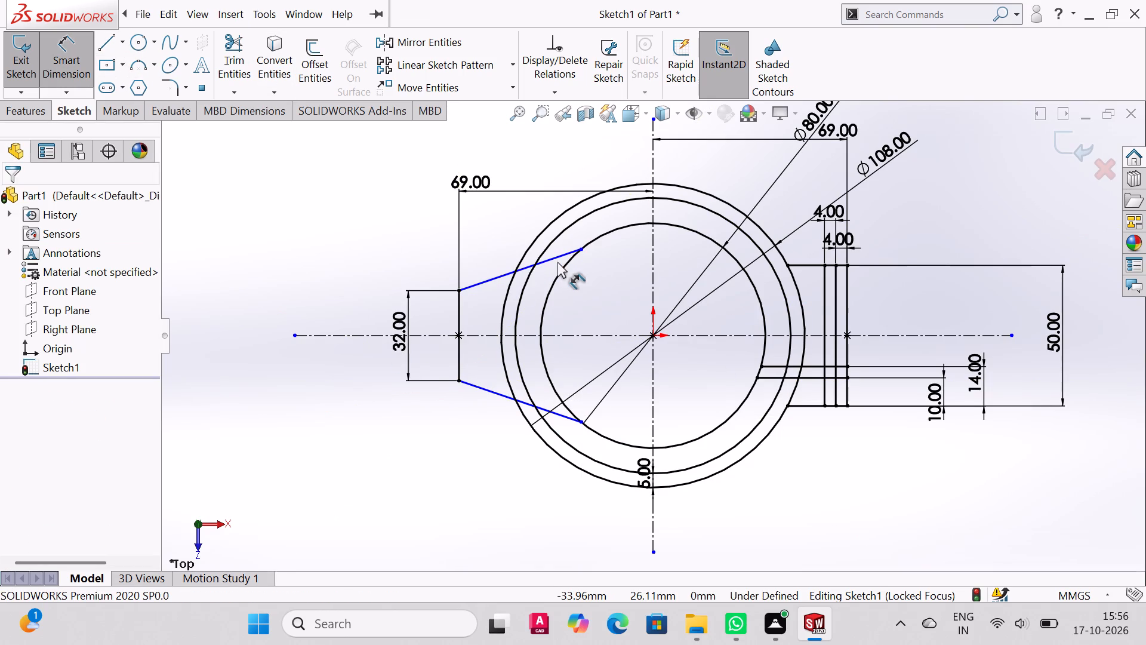
click(557, 257)
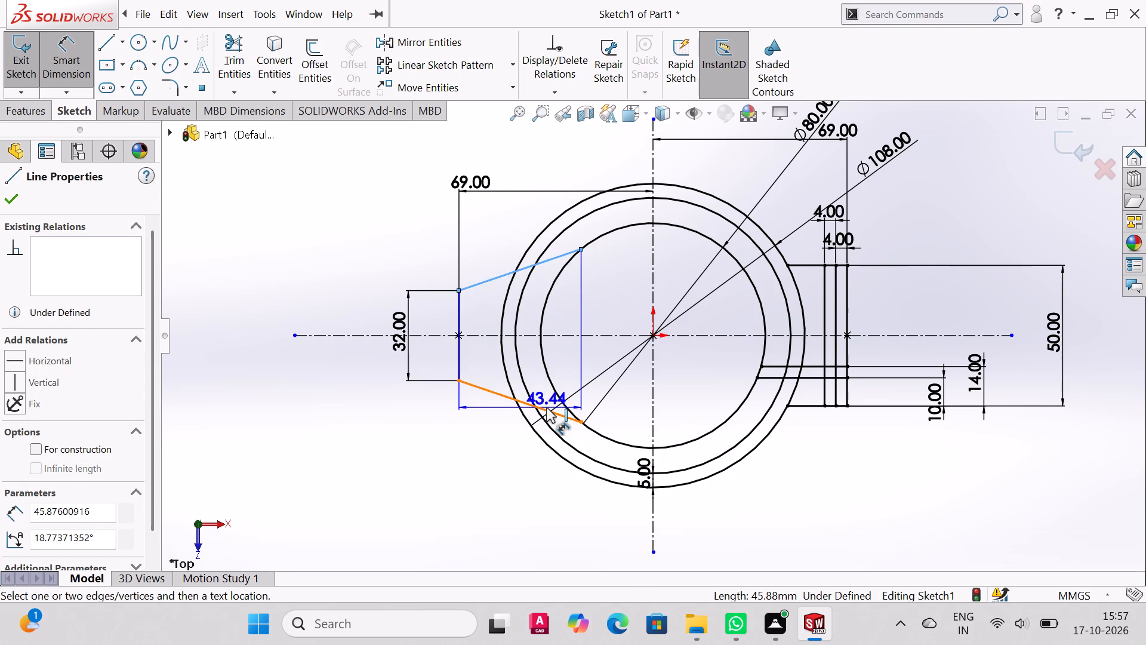
click(546, 407)
click(574, 385)
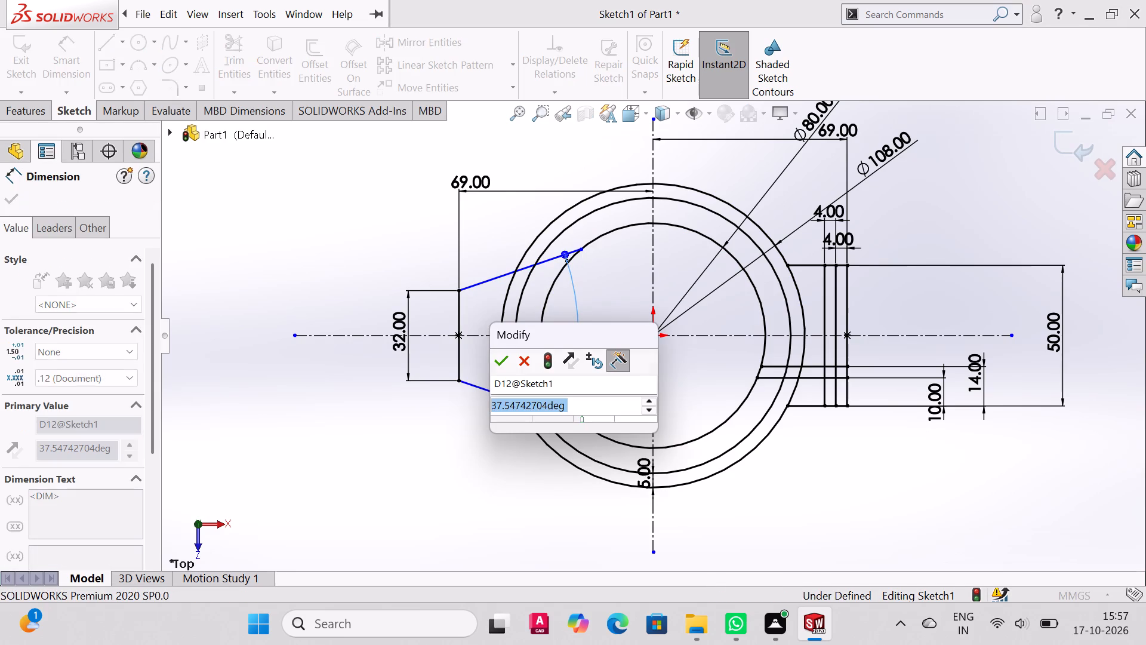
text(38)
key(Return)
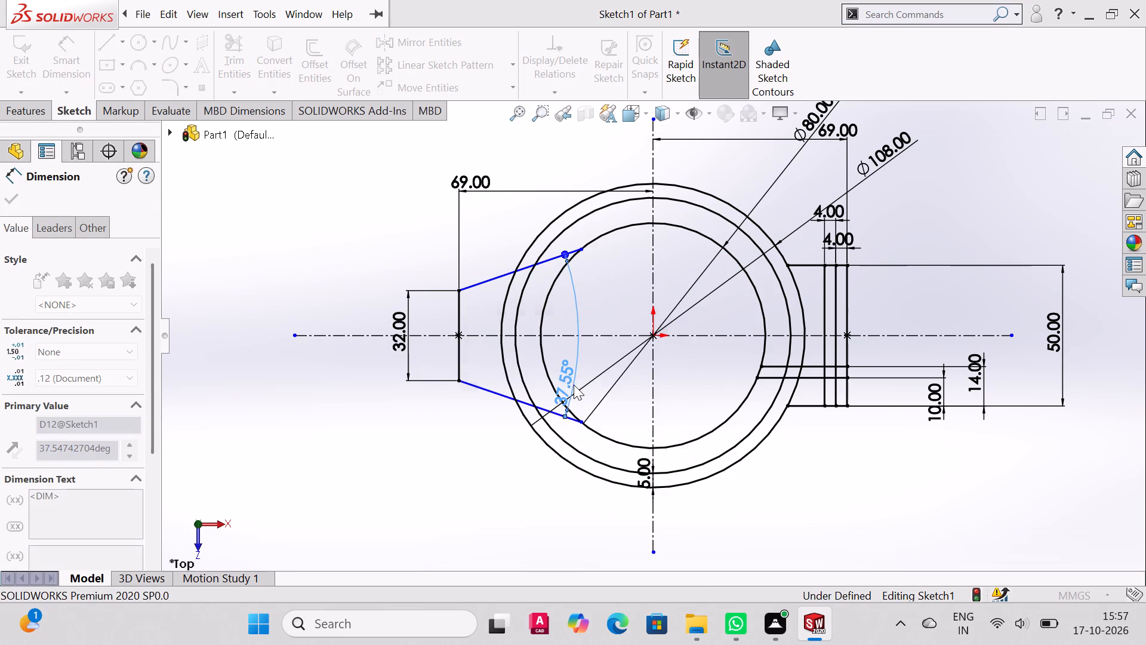
Fillet both corners where the 32 mm vertical line meets the slanted lines with an 8 mm radius, accepting removal of the midpoint relation.
click(11, 196)
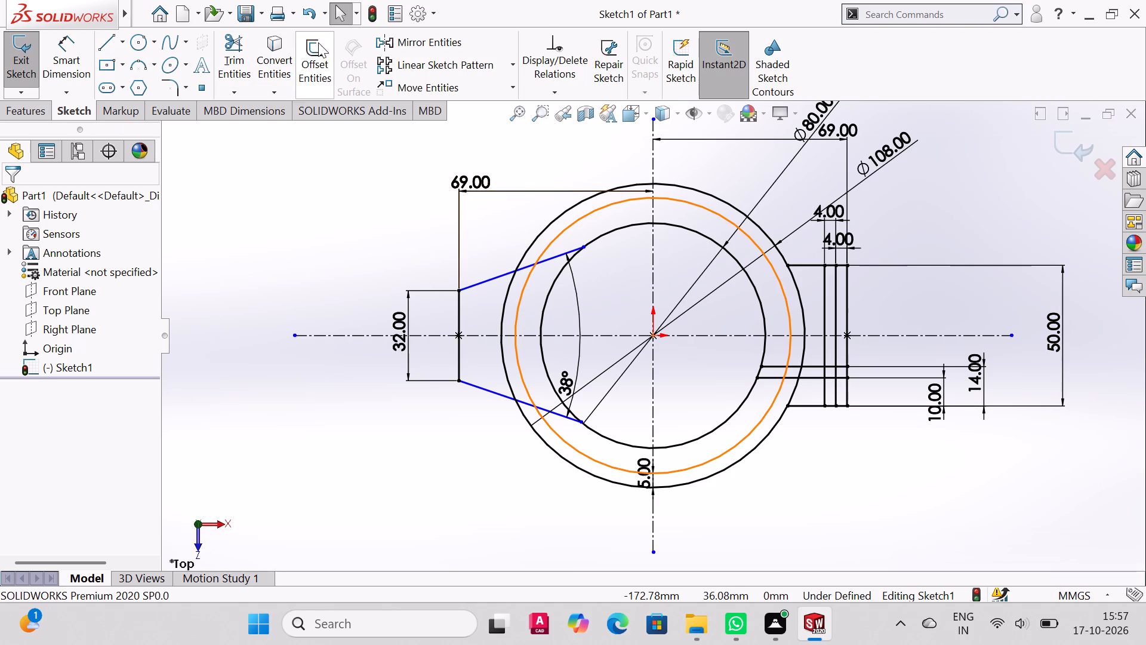
click(172, 80)
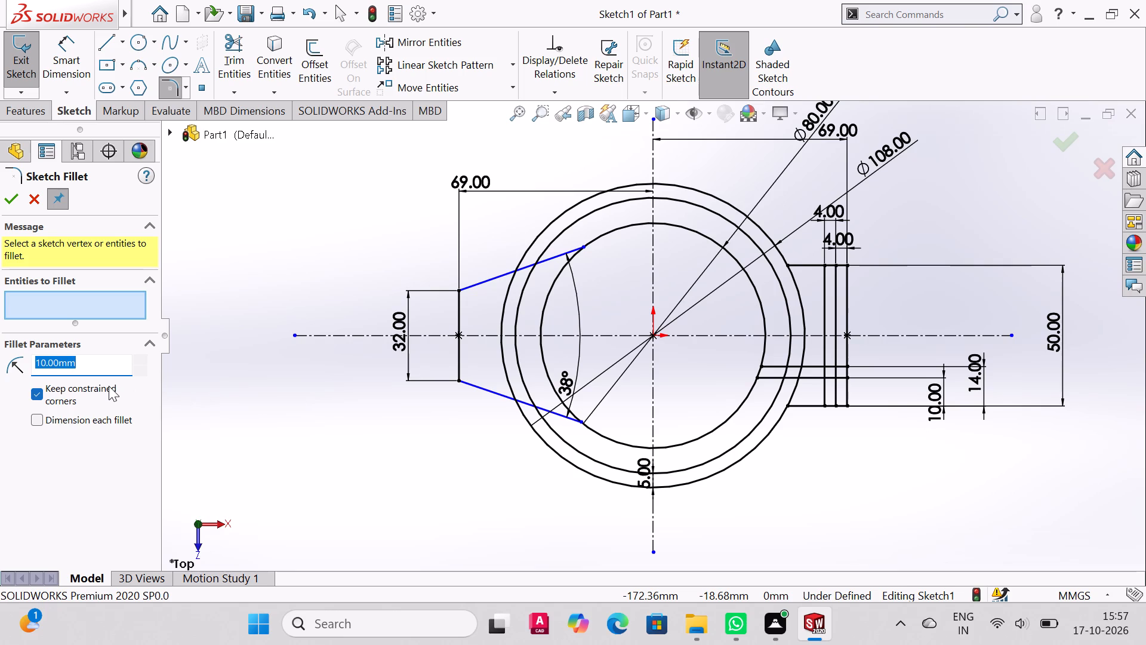
key(8)
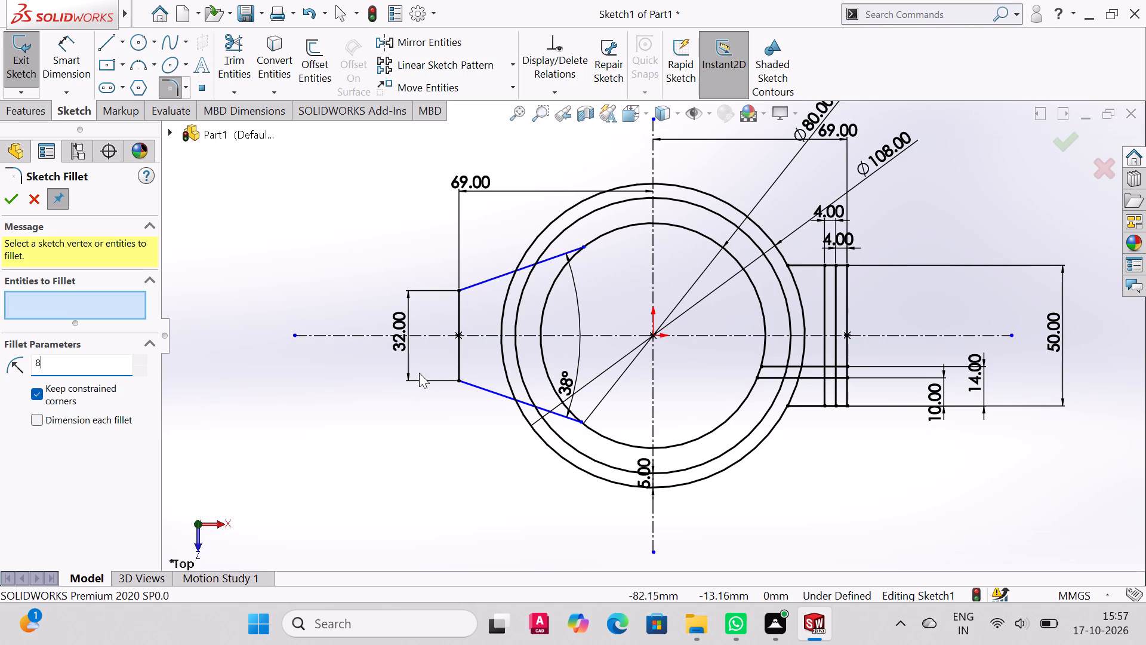
click(458, 357)
click(470, 382)
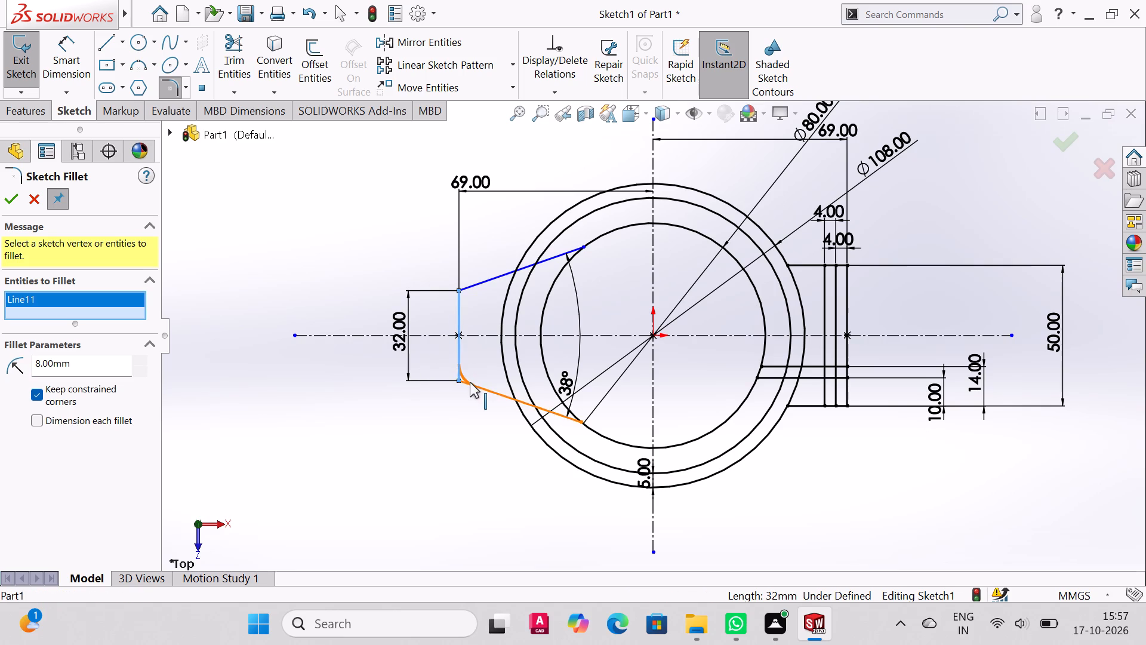
click(608, 330)
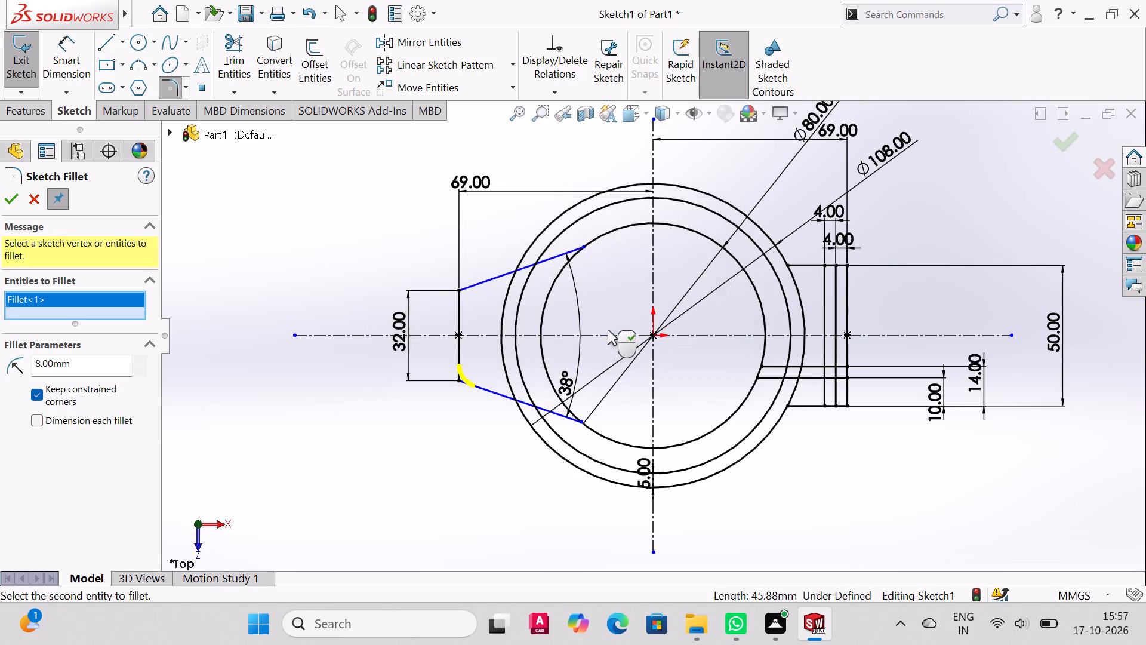
click(459, 299)
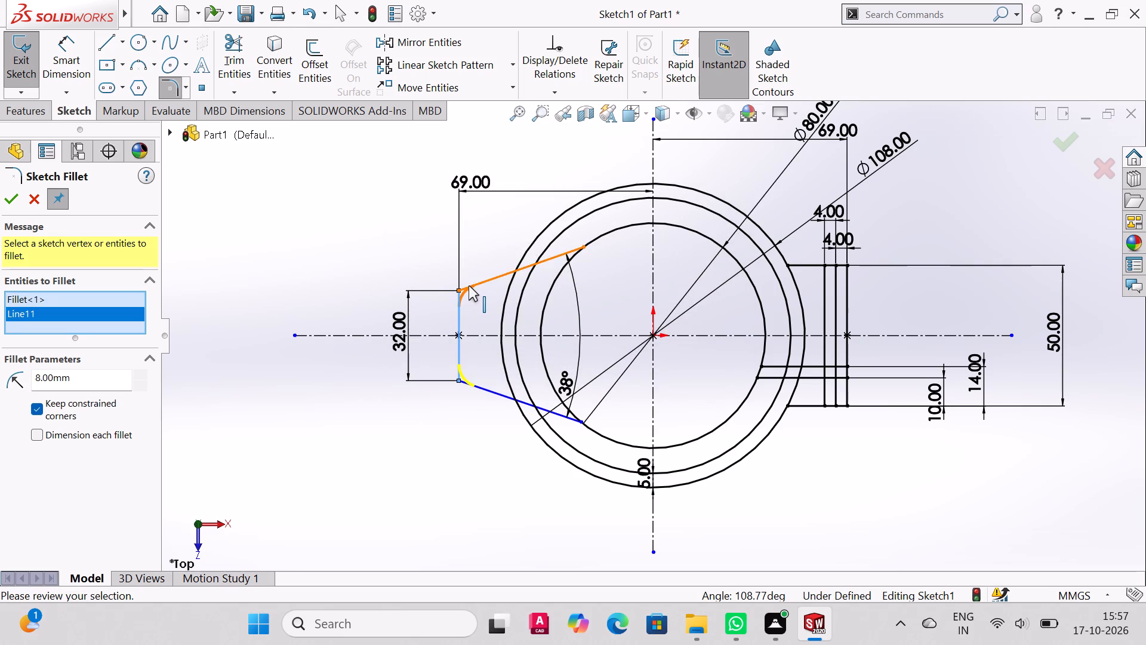
click(469, 285)
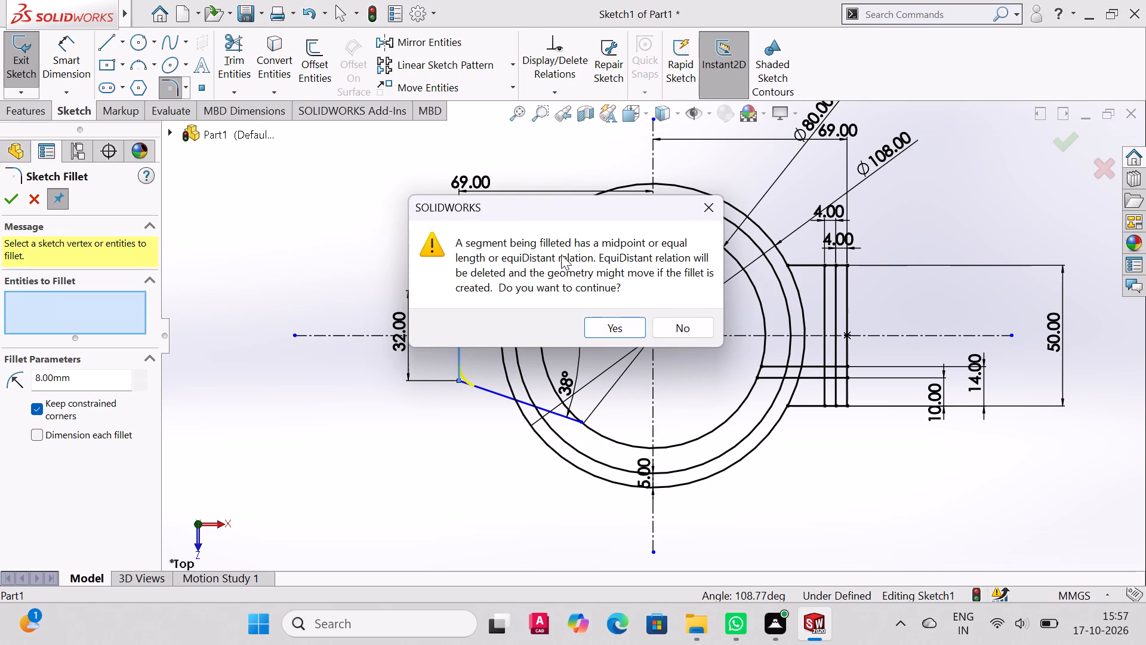
click(624, 331)
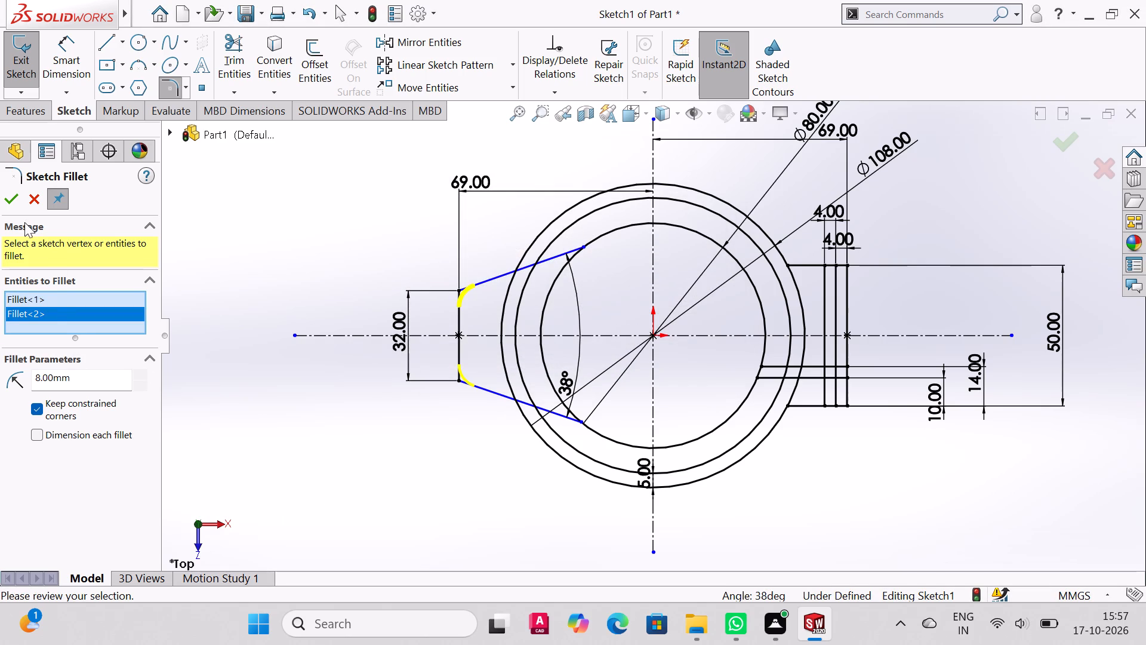
click(12, 202)
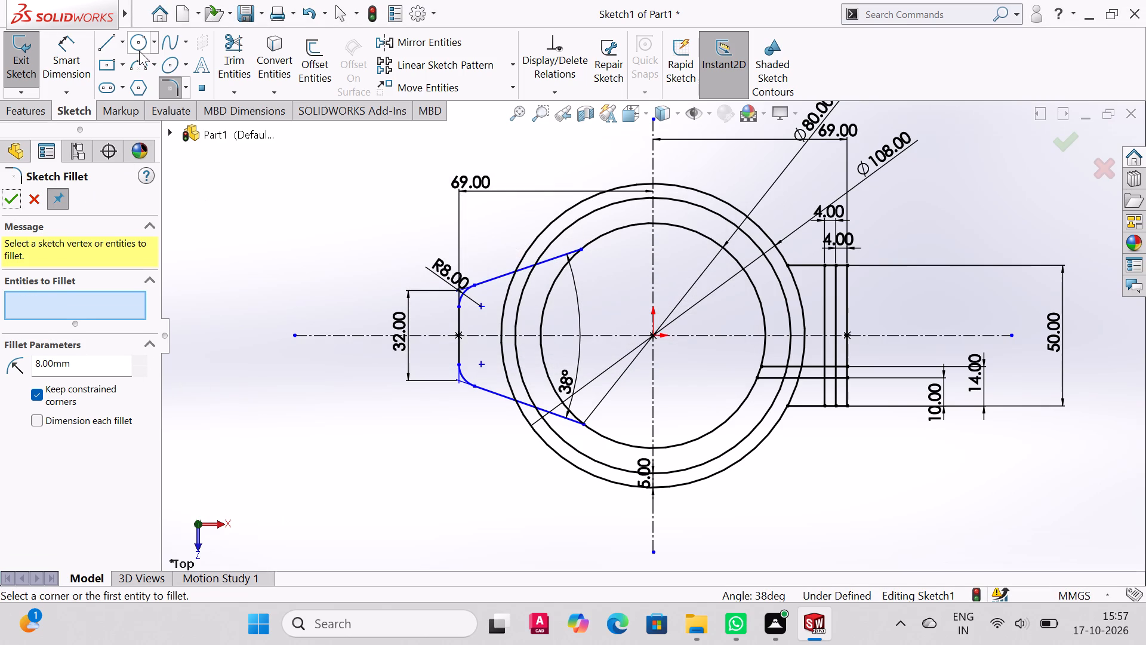
Draw a circle about 7 mm in diameter at the lower fillet's centre and one about 8 mm at the upper fillet's centre.
click(139, 51)
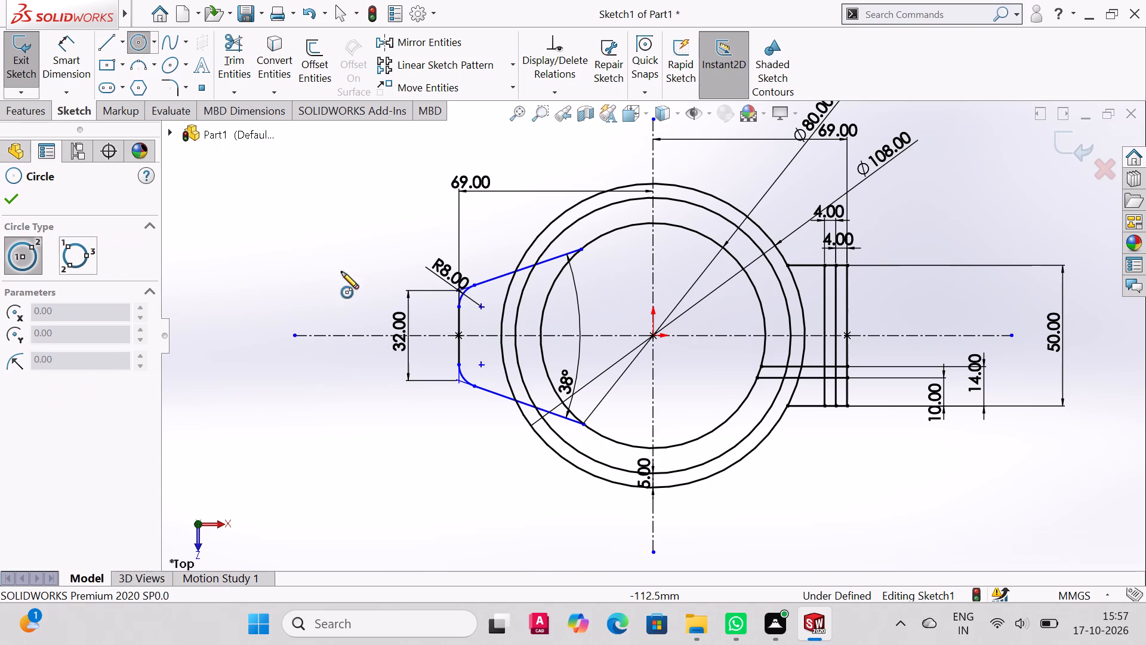
click(481, 364)
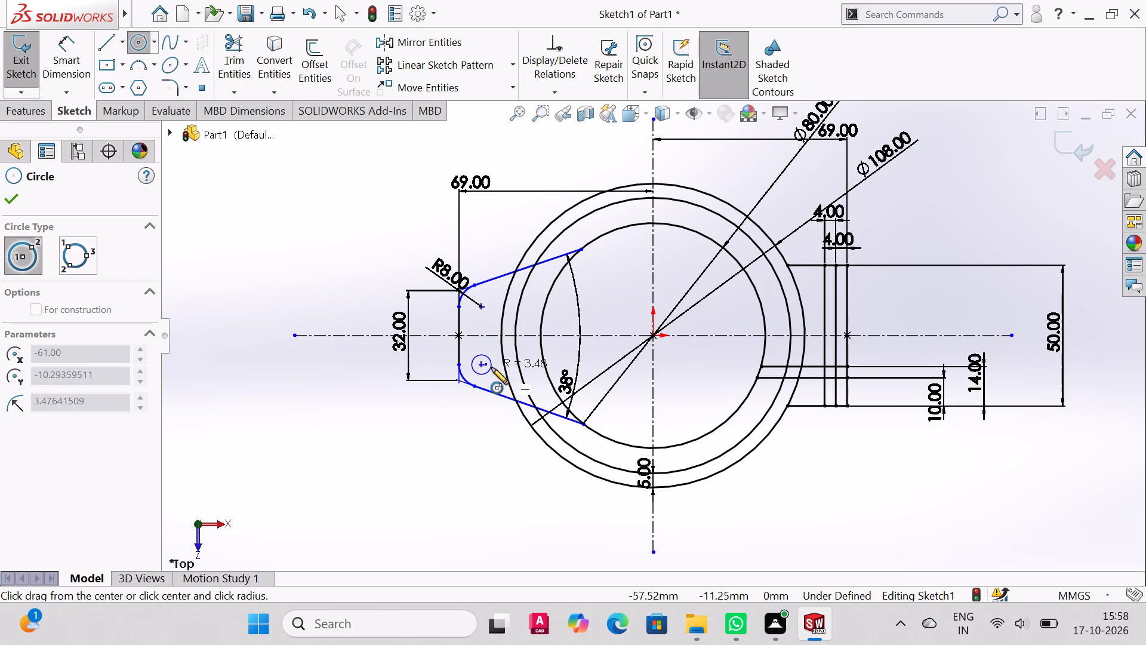
click(491, 367)
right_click(489, 364)
click(516, 374)
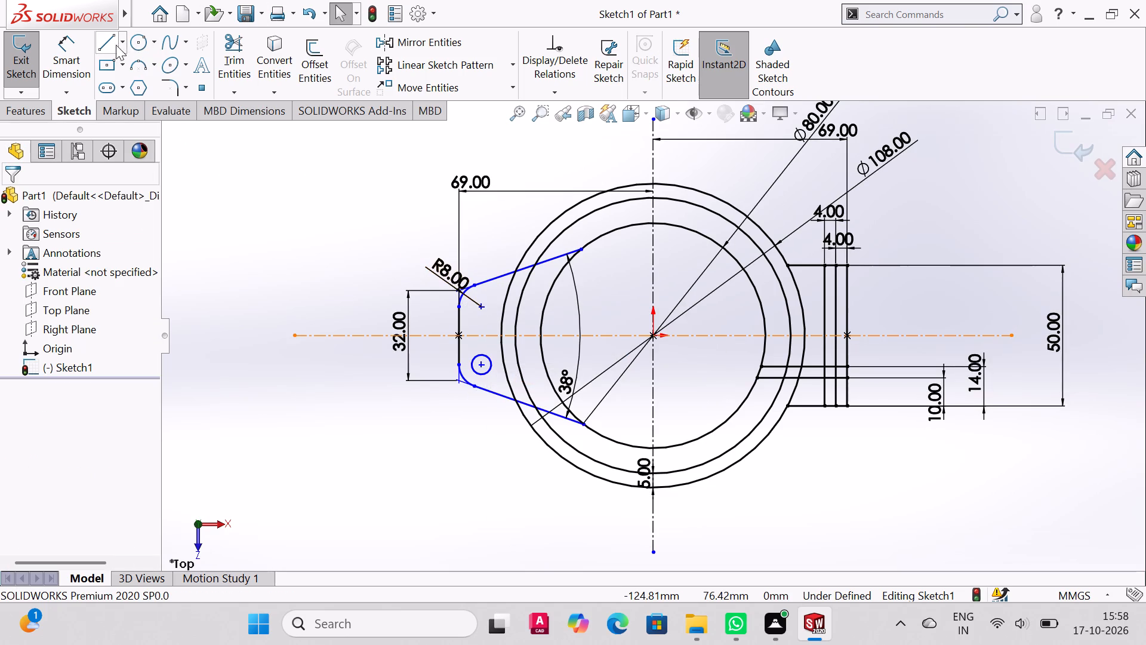
click(133, 41)
click(482, 308)
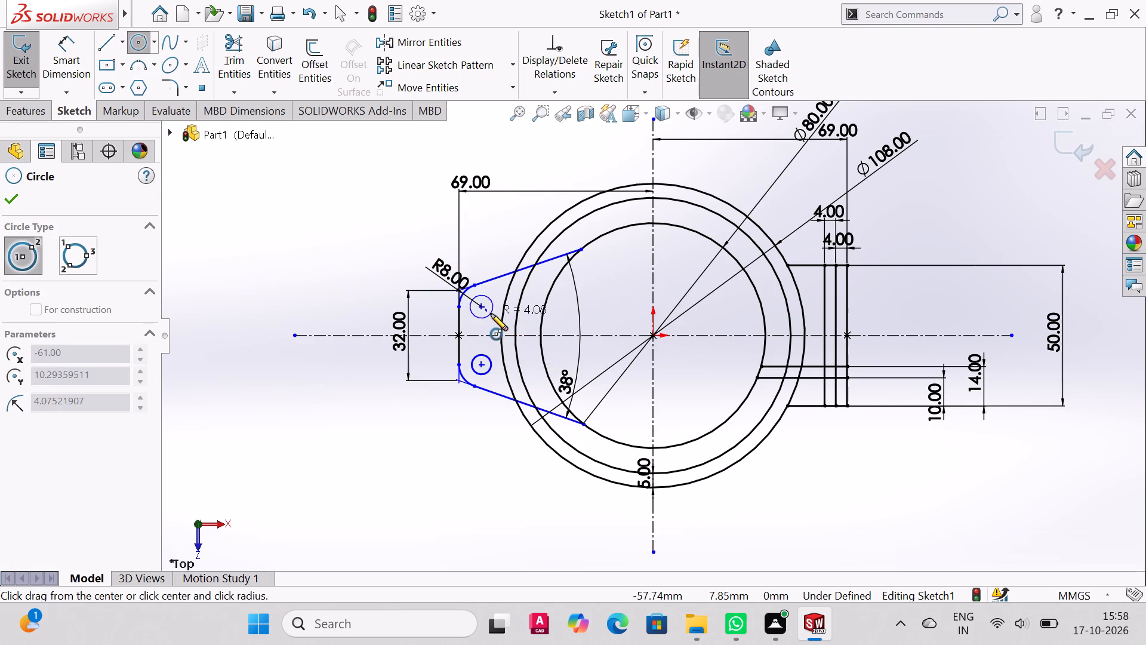
click(491, 314)
right_click(488, 311)
click(520, 330)
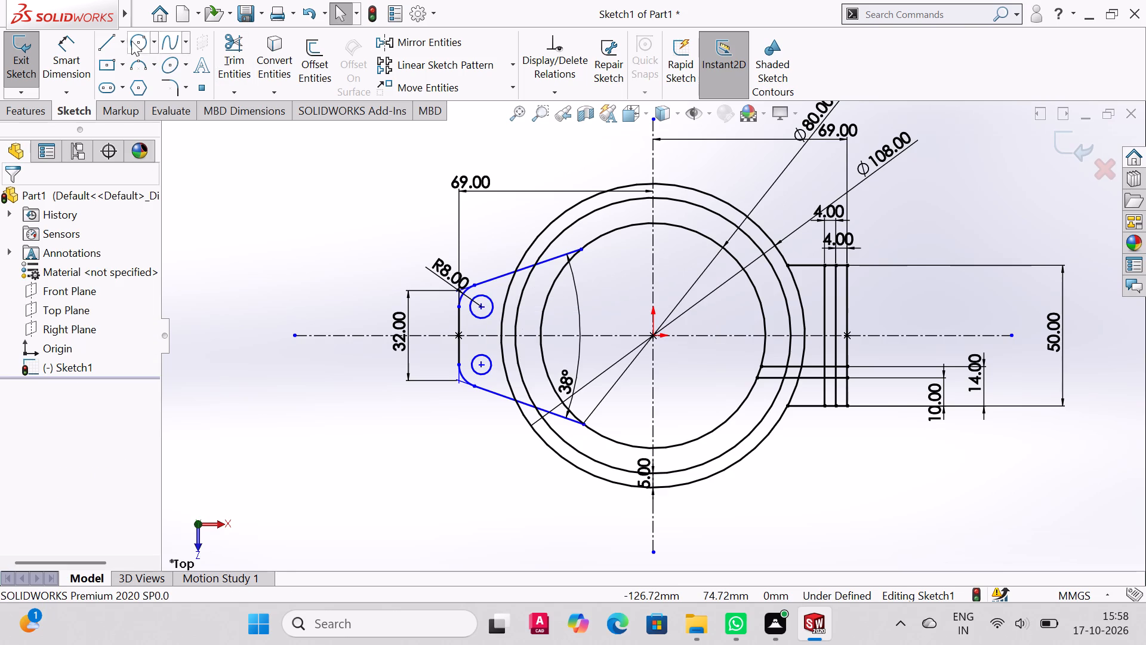
Dimension the diameters of both small lug circles, upper and lower, as 6 mm.
click(63, 42)
click(494, 301)
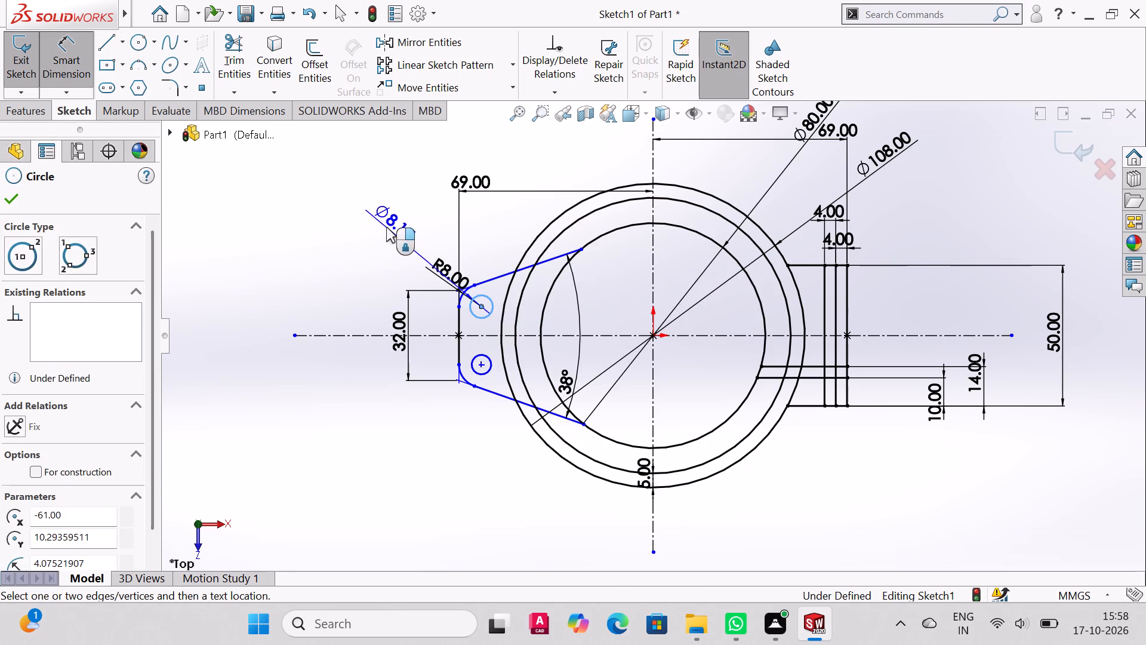
click(386, 226)
key(6)
key(Return)
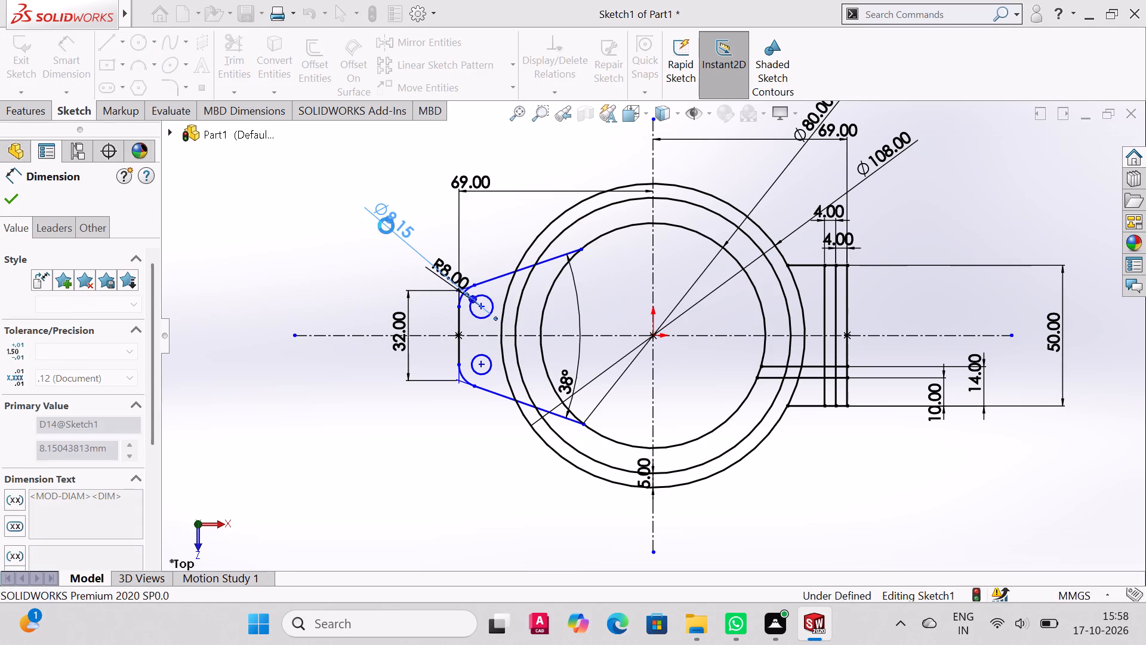
click(473, 371)
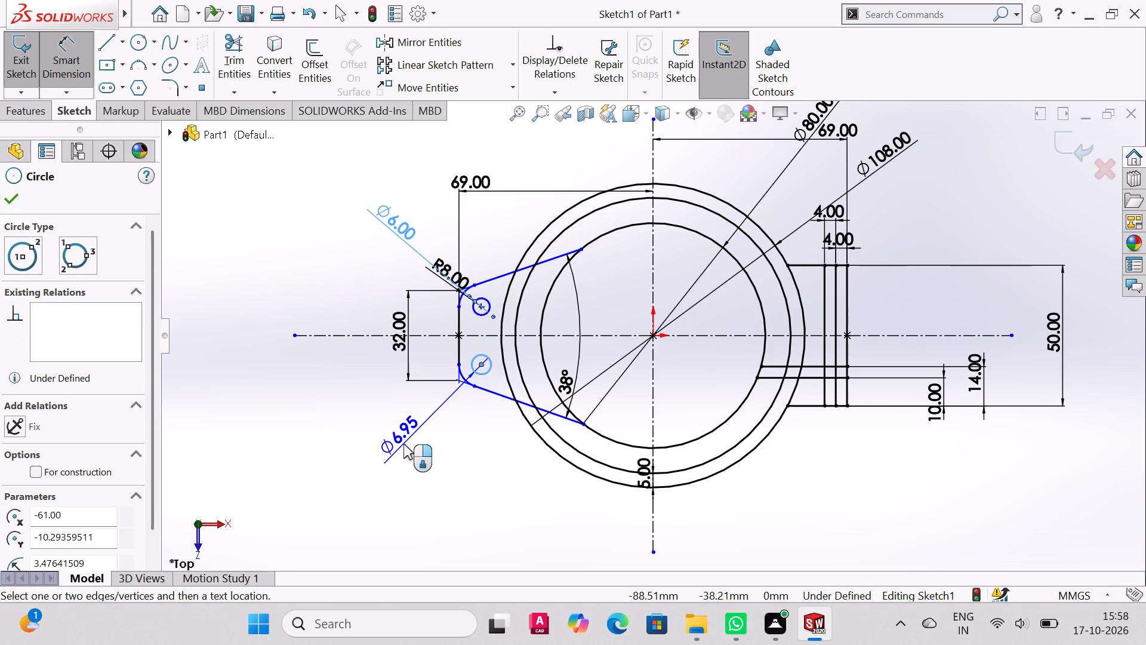
click(403, 444)
key(6)
key(Return)
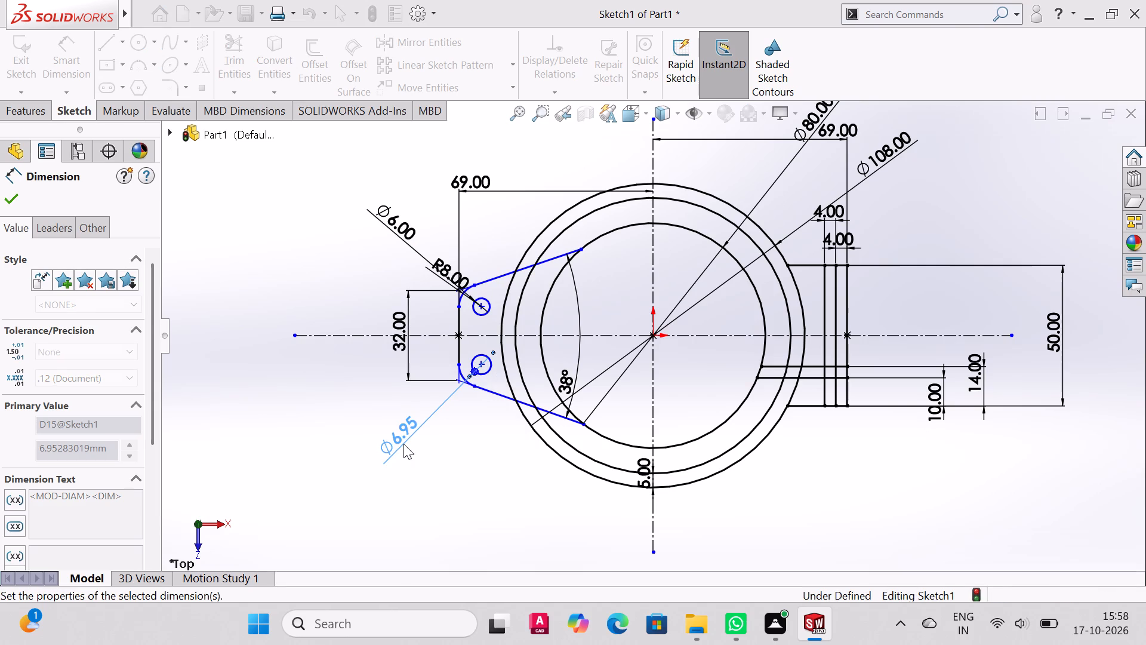
Offset the vertical centerline by 10 mm bi-directionally, without cap ends.
scroll(403, 444, up, 1)
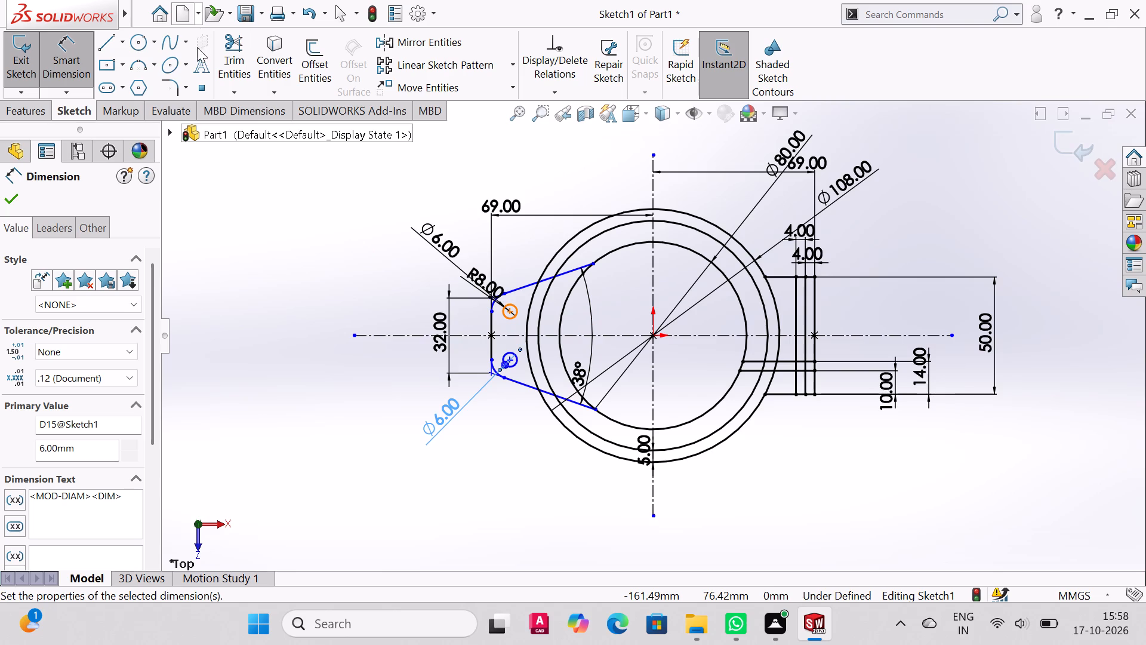
click(328, 53)
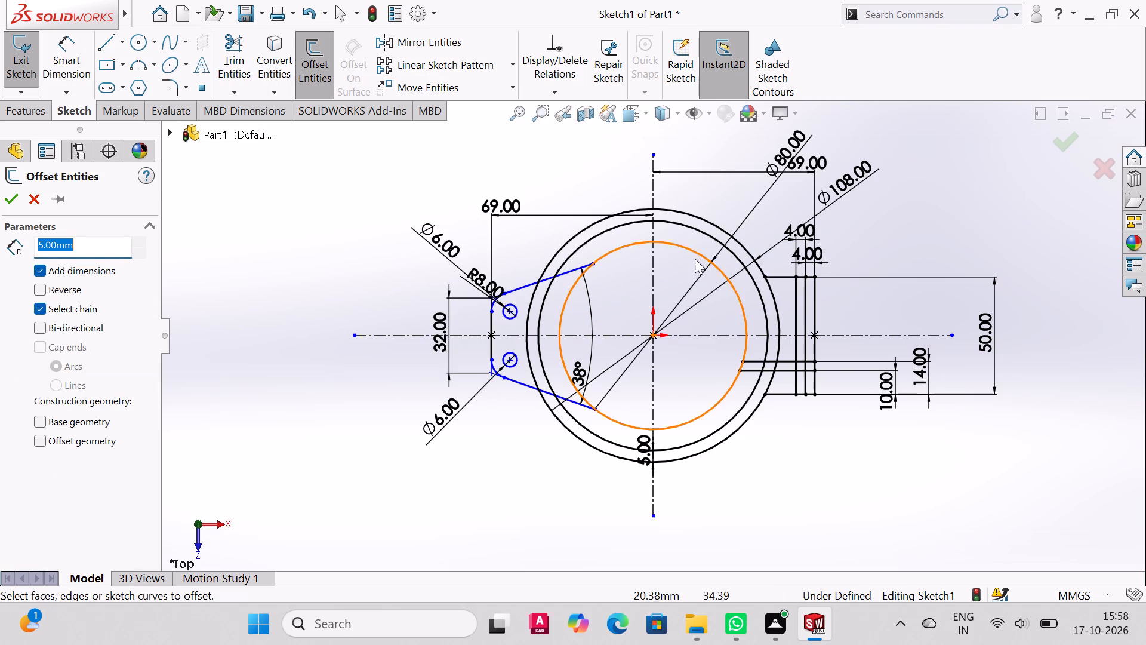
click(652, 281)
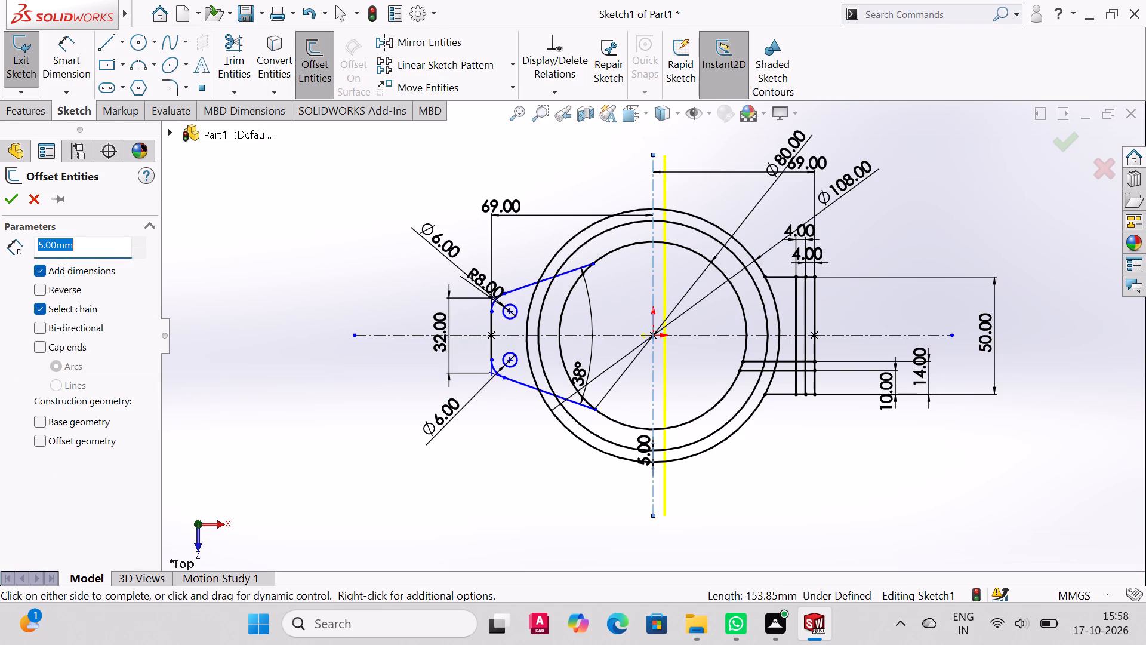
text(10)
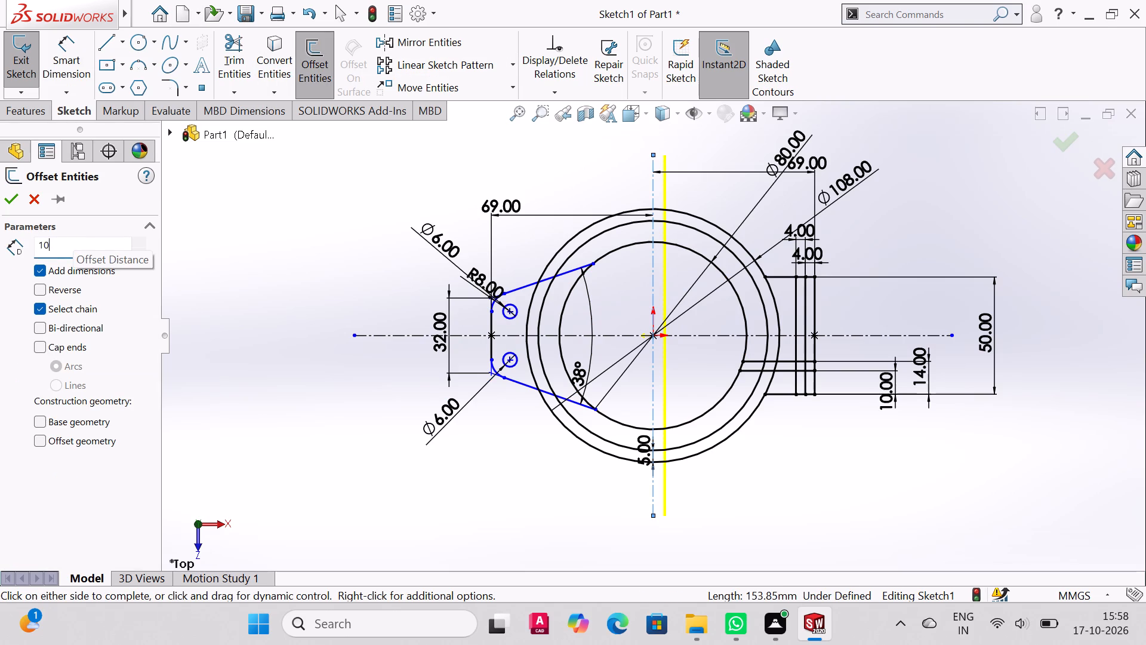
click(38, 328)
click(38, 331)
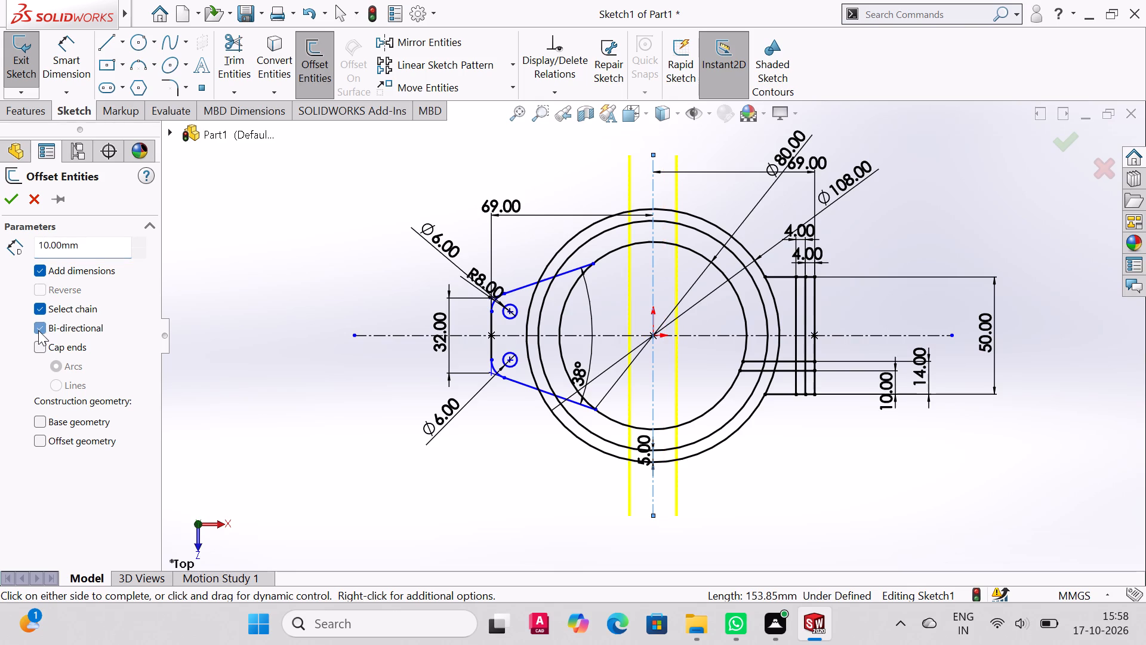
click(12, 198)
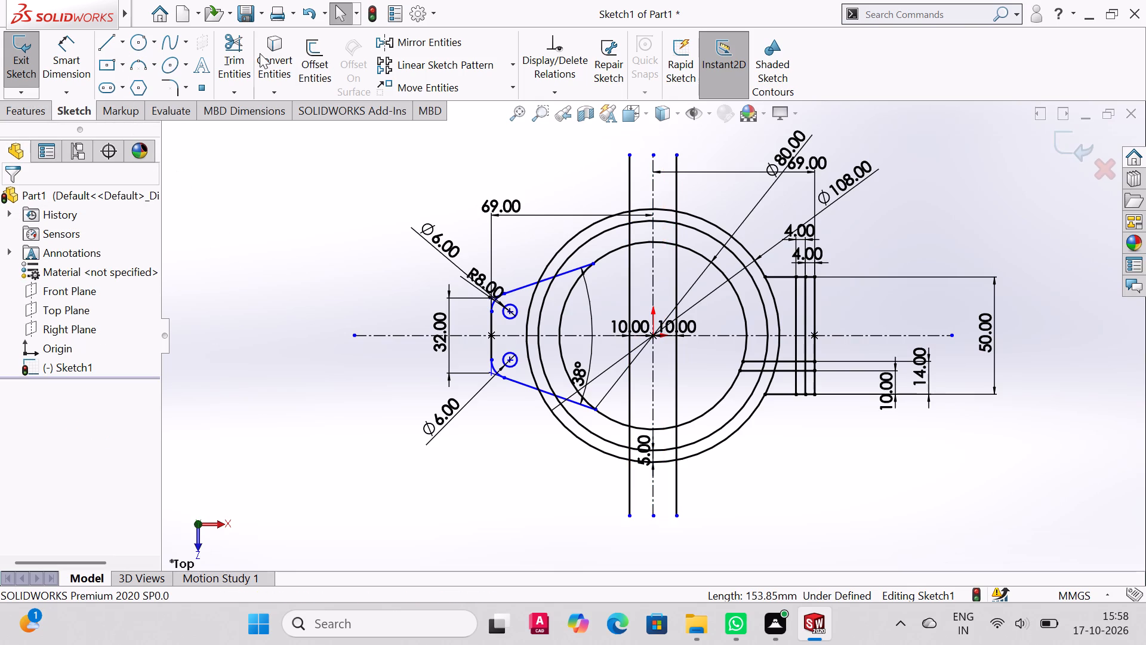
Power trim the portions of both vertical offset lines that lie inside the 80 mm circle.
click(238, 53)
drag(612, 271, 646, 271)
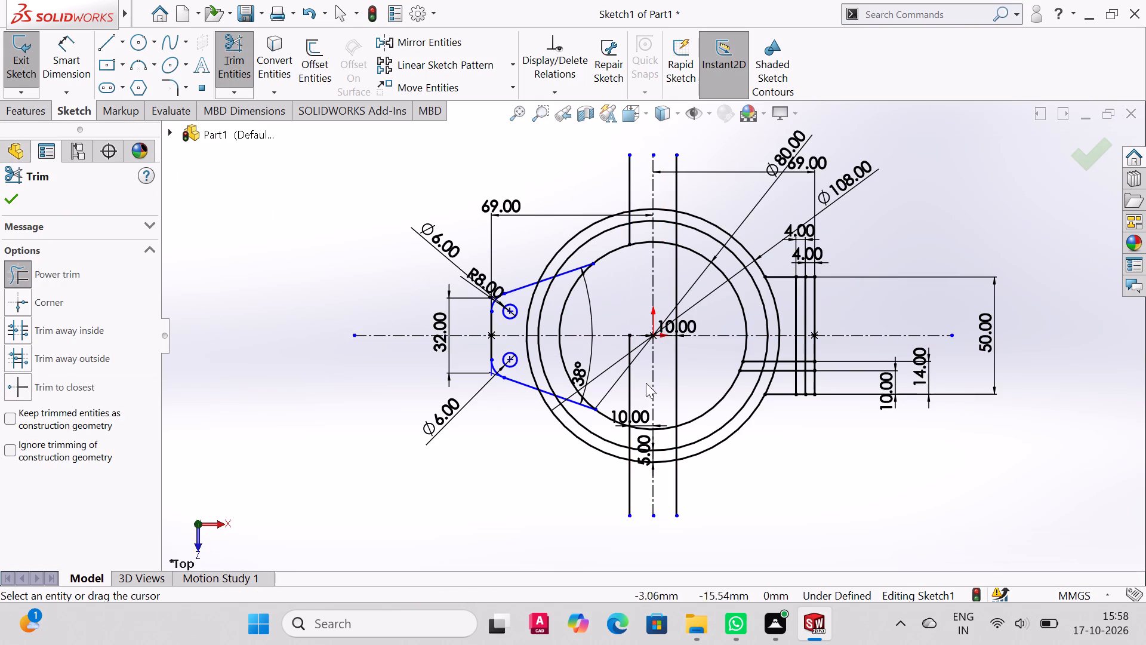
drag(643, 390, 628, 400)
drag(664, 373, 668, 373)
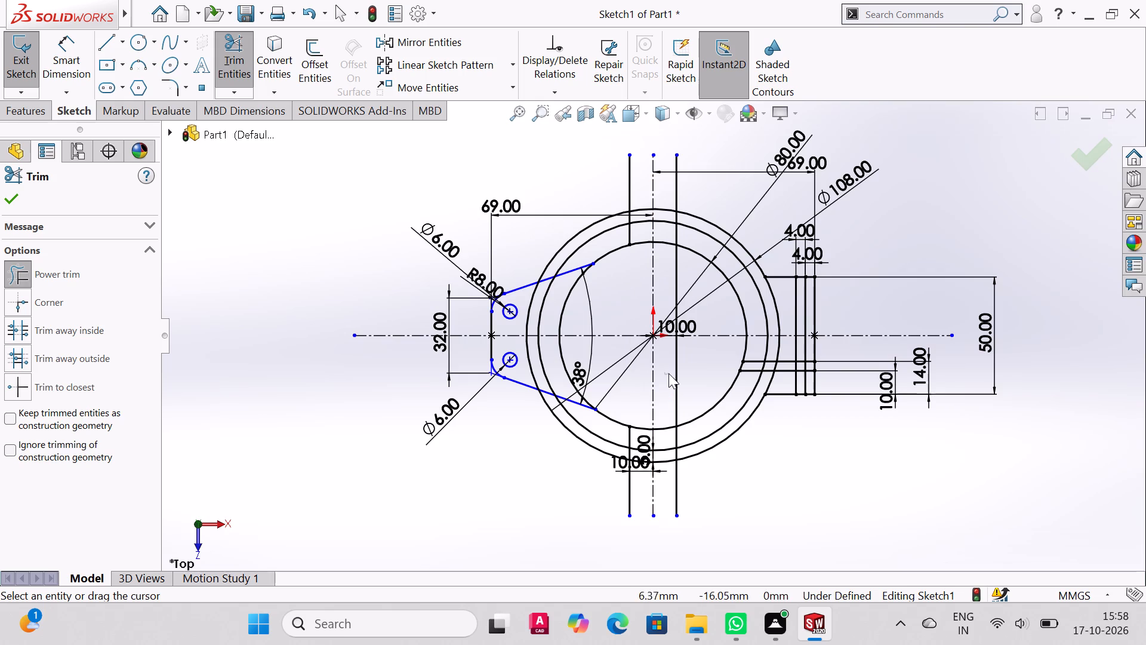
drag(668, 373, 679, 370)
drag(687, 256, 671, 278)
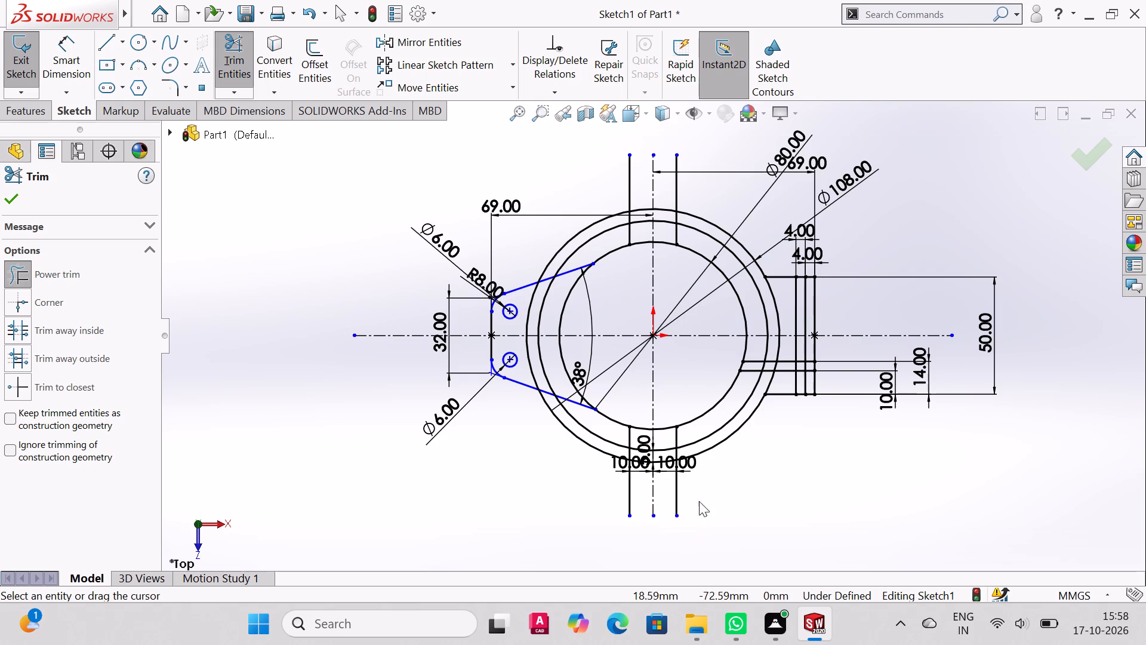
Power trim the ends of both vertical offset lines that extend beyond the 108 mm circle, above and below the ring.
drag(701, 487, 671, 493)
drag(595, 498, 629, 500)
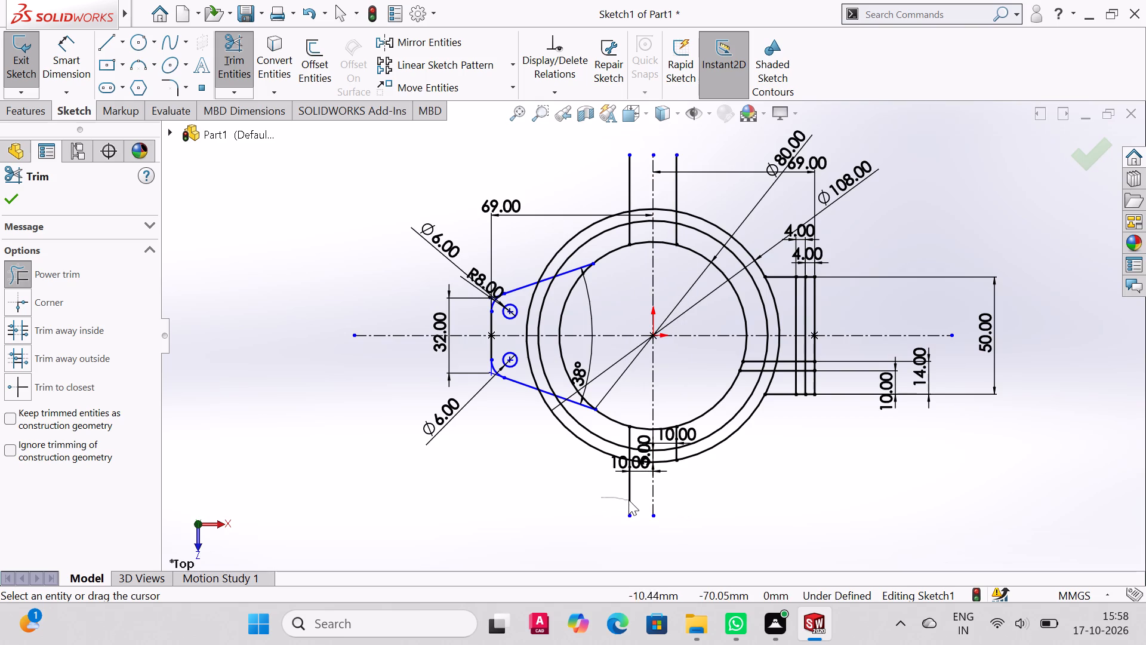
drag(629, 500, 632, 501)
drag(602, 192, 630, 186)
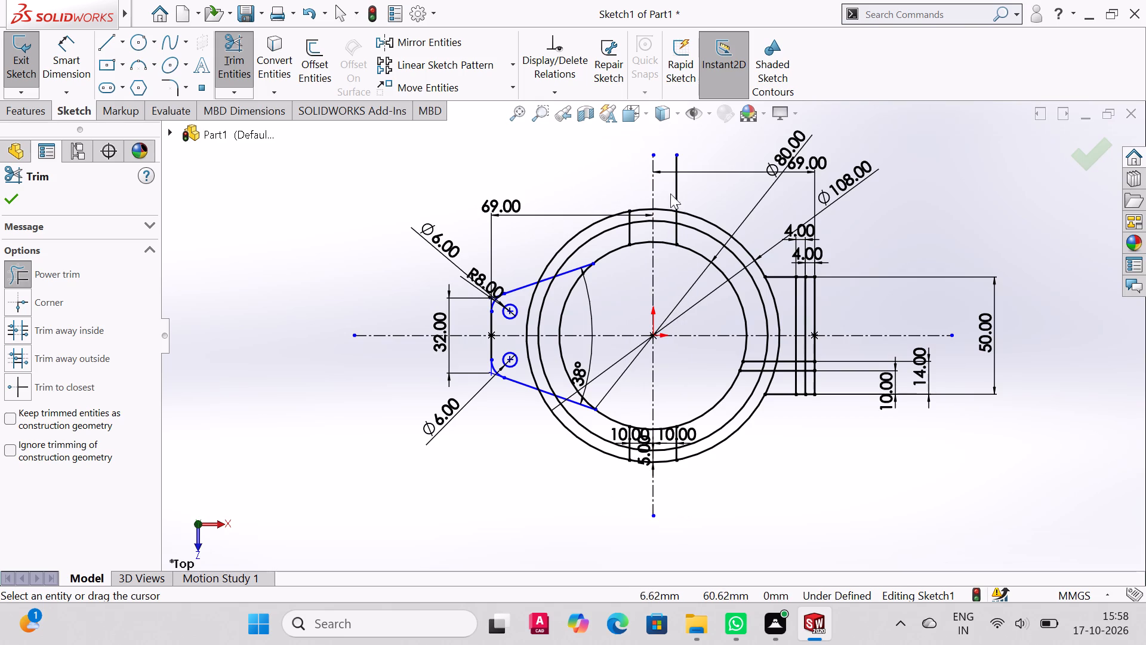
drag(688, 185, 670, 191)
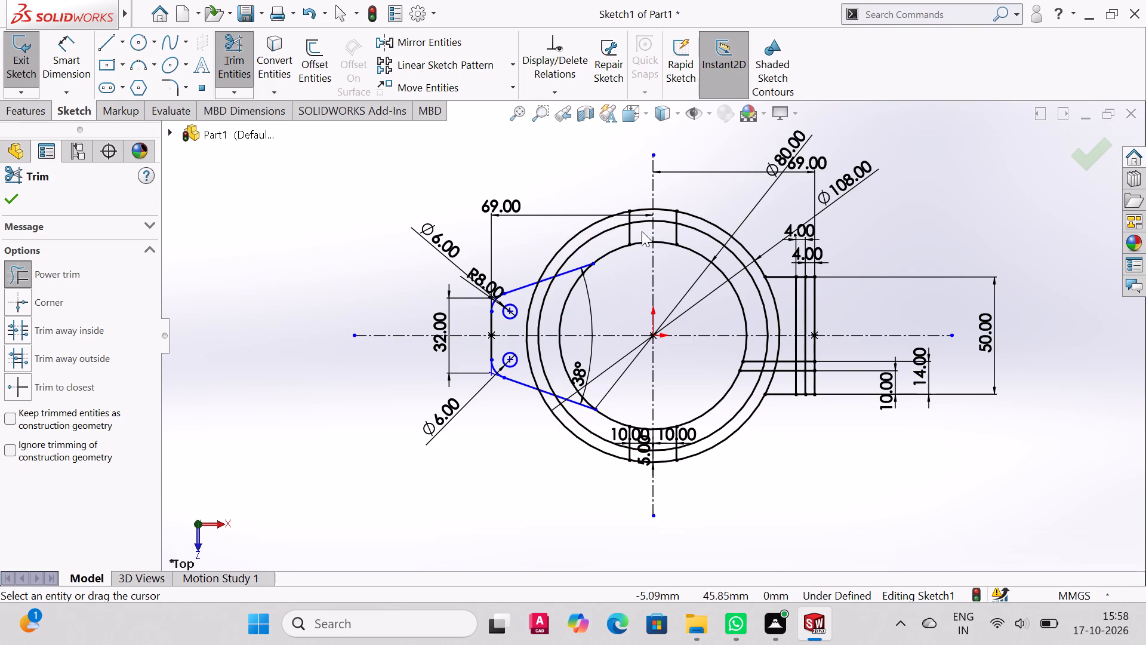
Power trim the middle circle's arcs between the two vertical offset lines at the top and bottom of the ring.
drag(642, 232, 644, 218)
drag(668, 237, 668, 219)
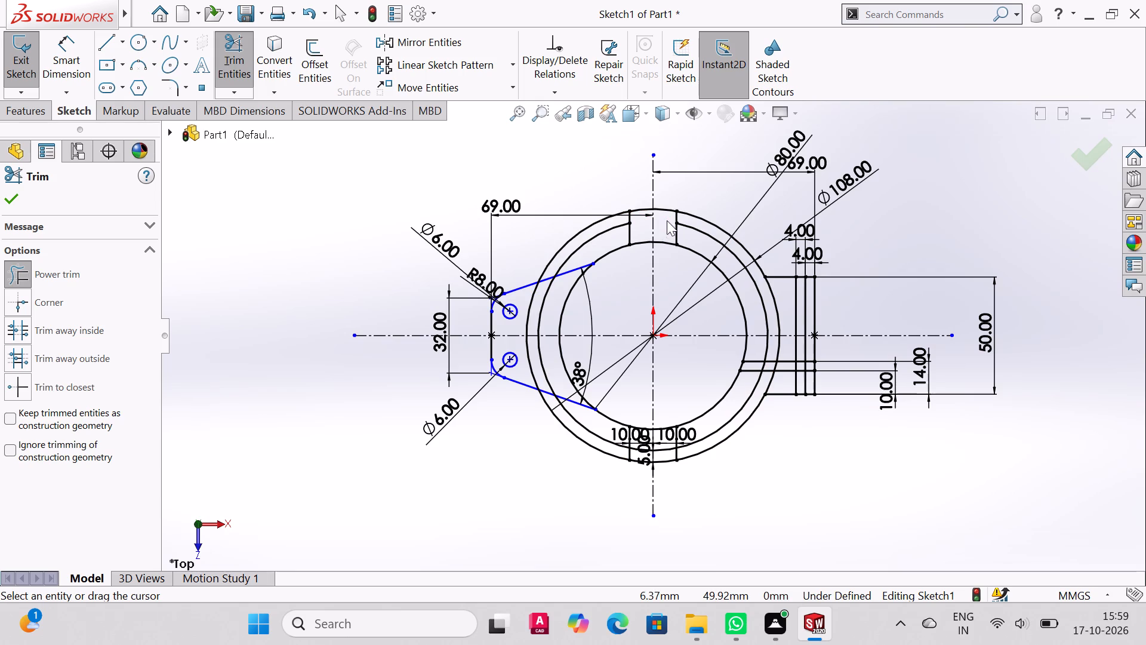
drag(667, 438, 668, 453)
drag(641, 441, 645, 451)
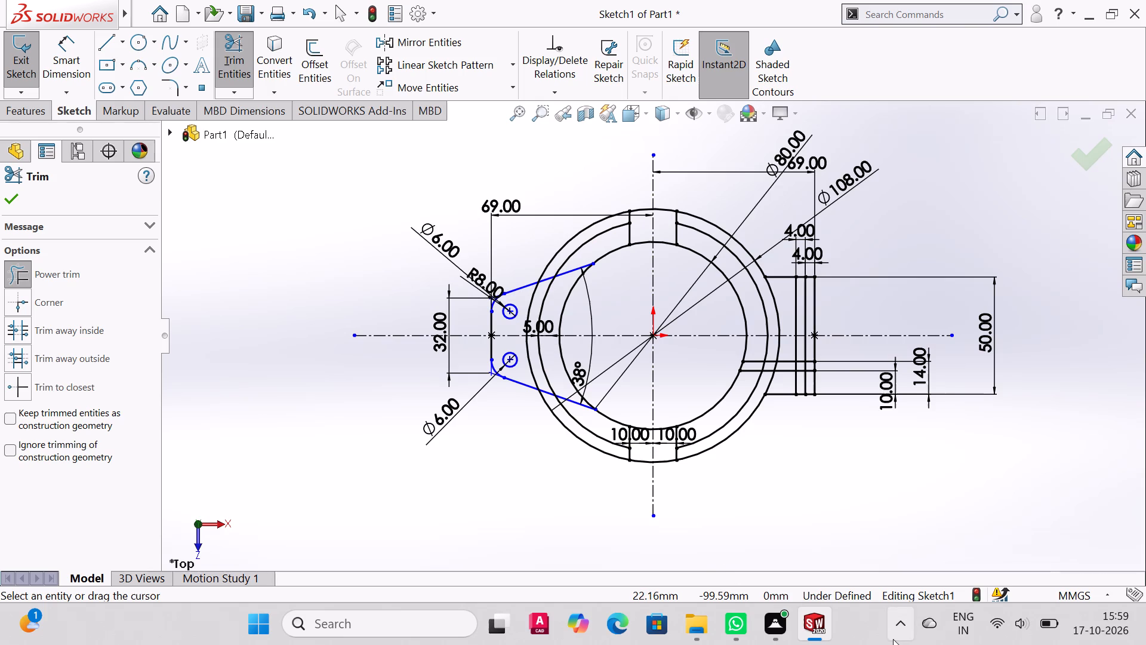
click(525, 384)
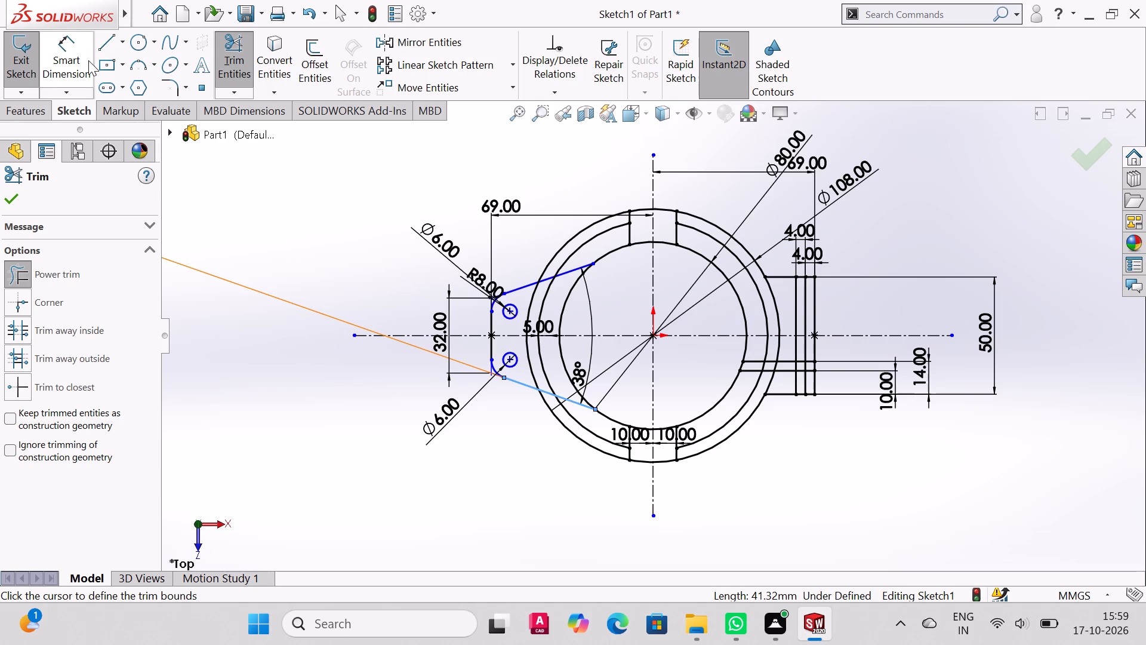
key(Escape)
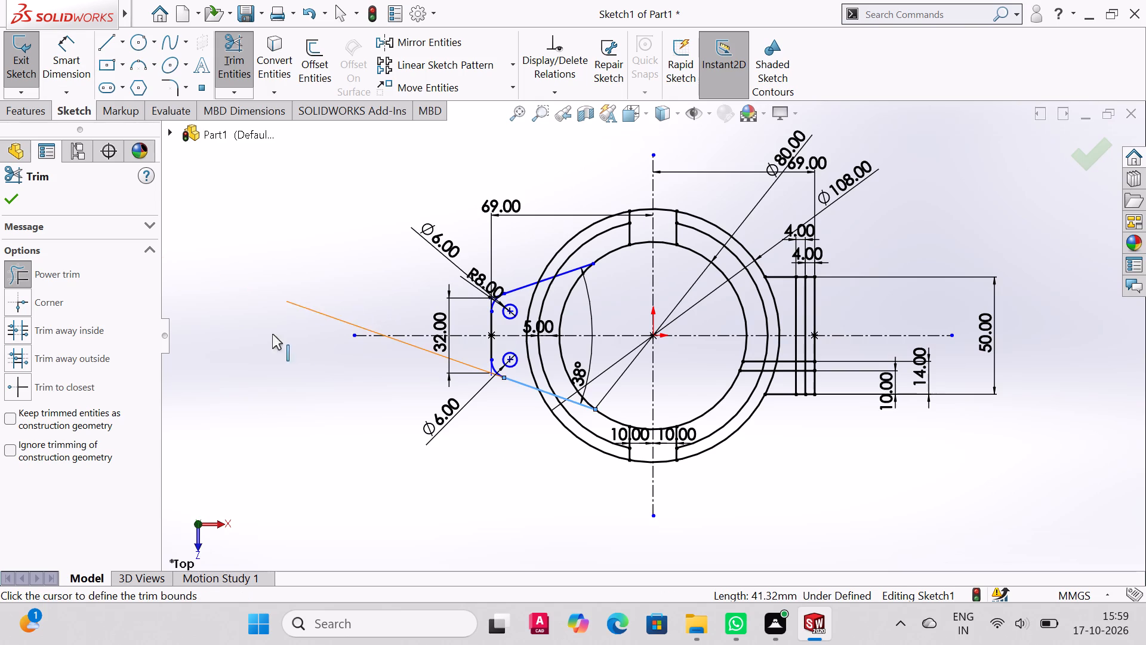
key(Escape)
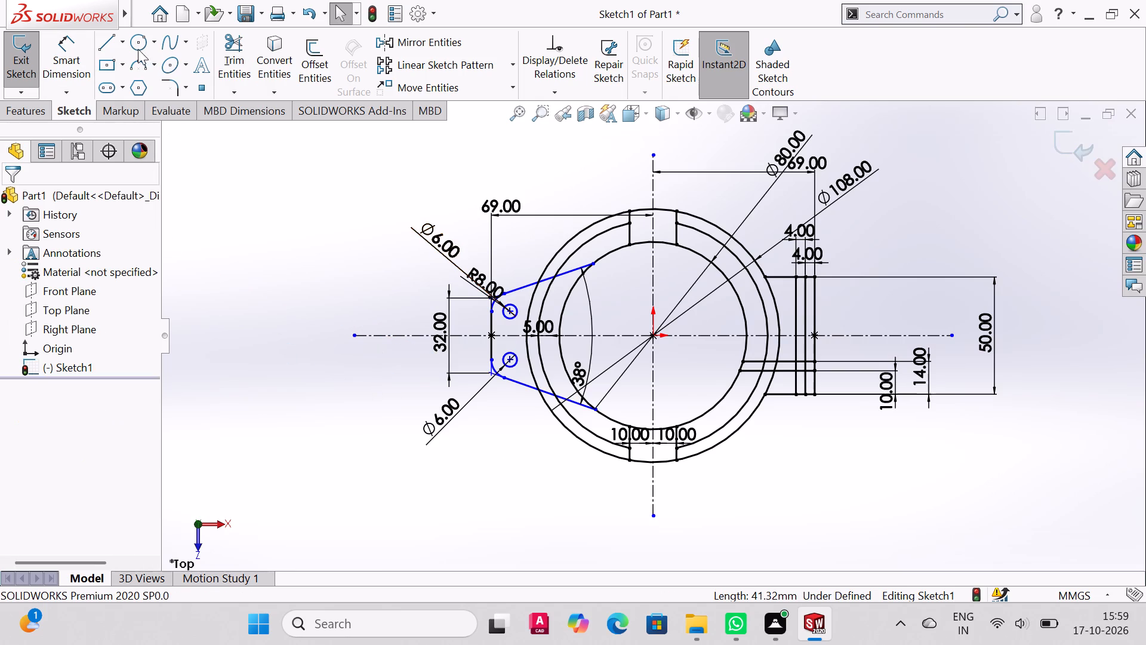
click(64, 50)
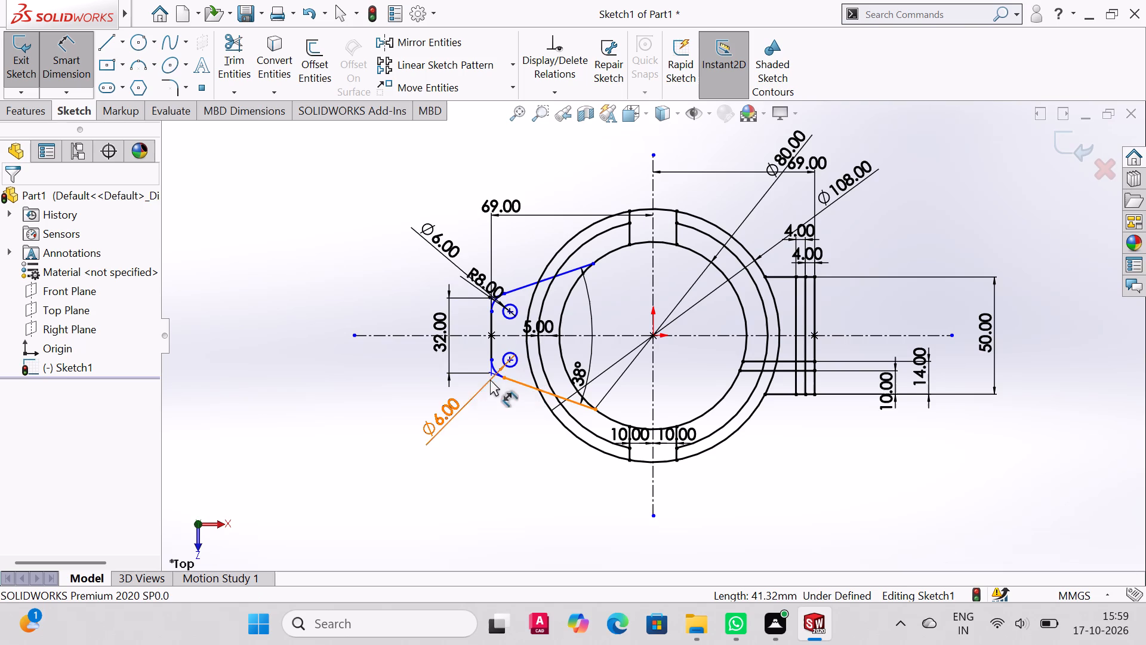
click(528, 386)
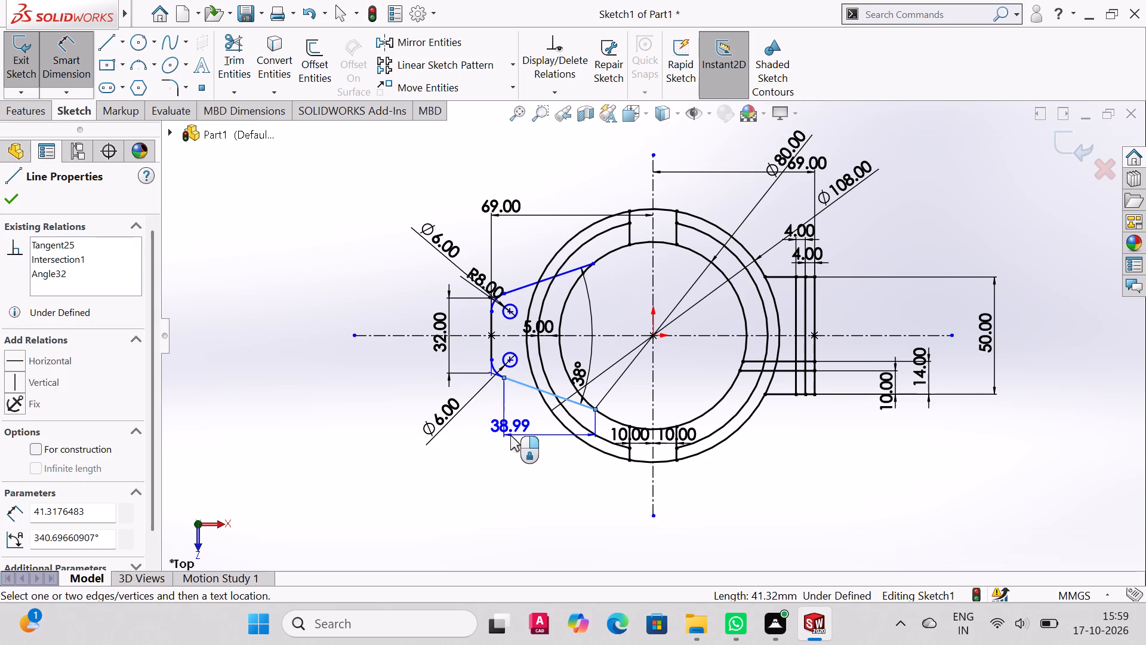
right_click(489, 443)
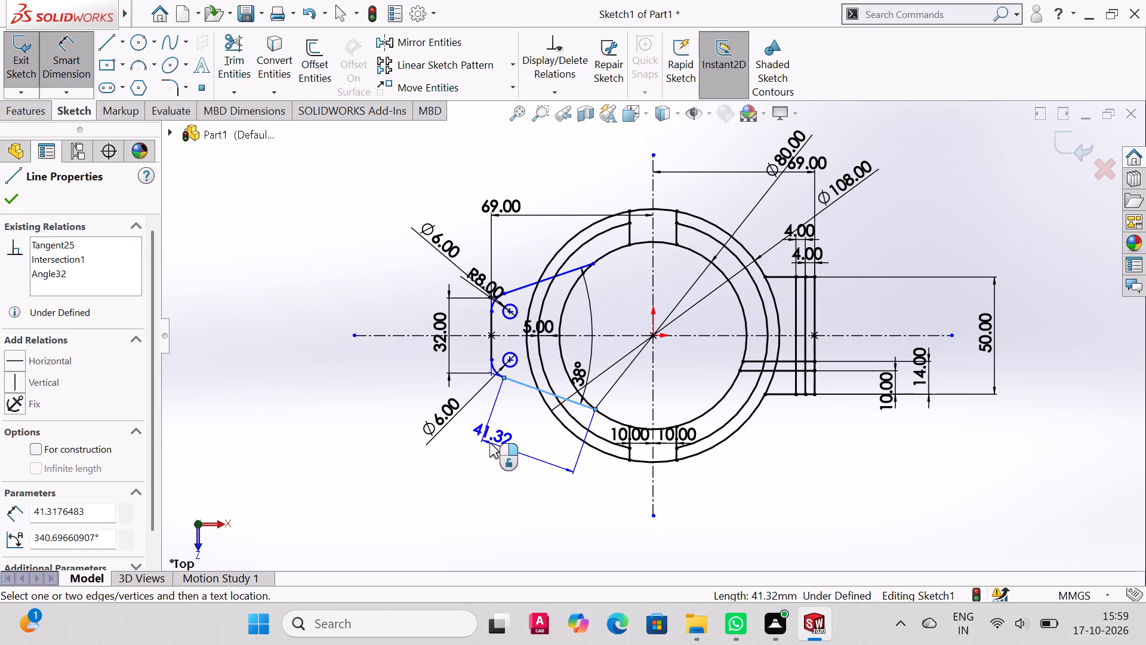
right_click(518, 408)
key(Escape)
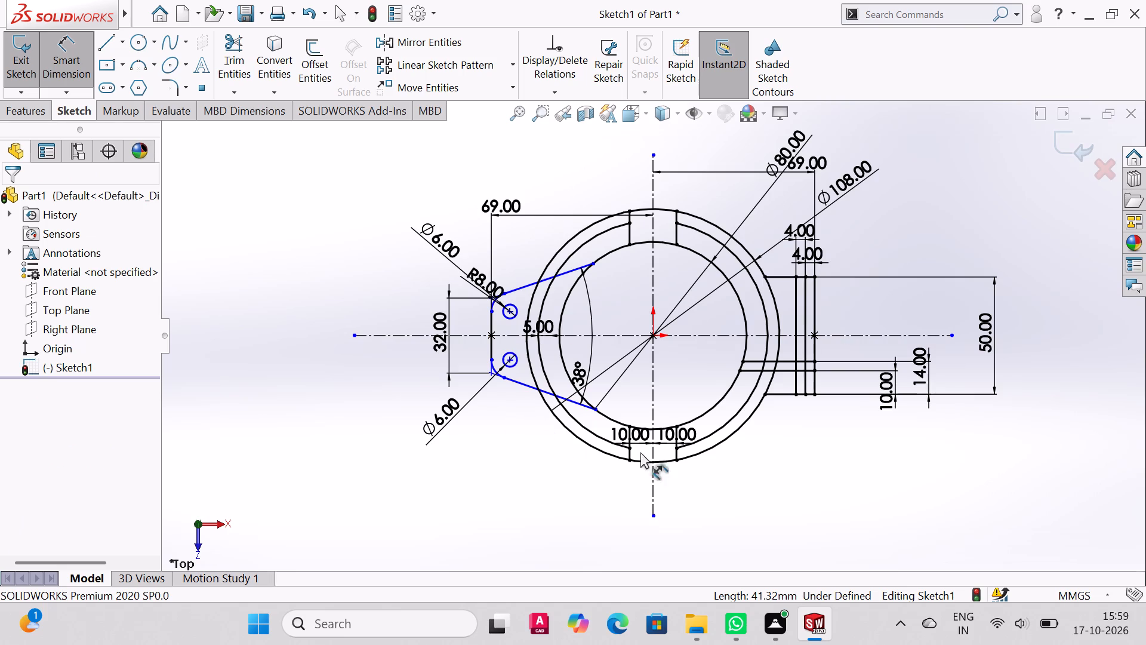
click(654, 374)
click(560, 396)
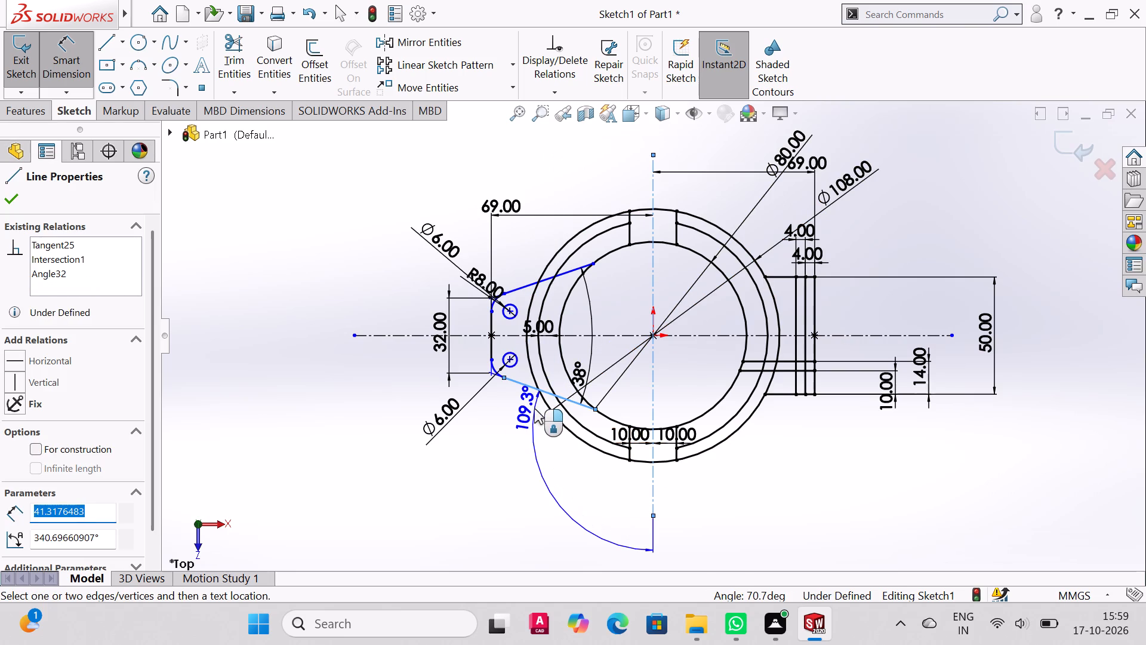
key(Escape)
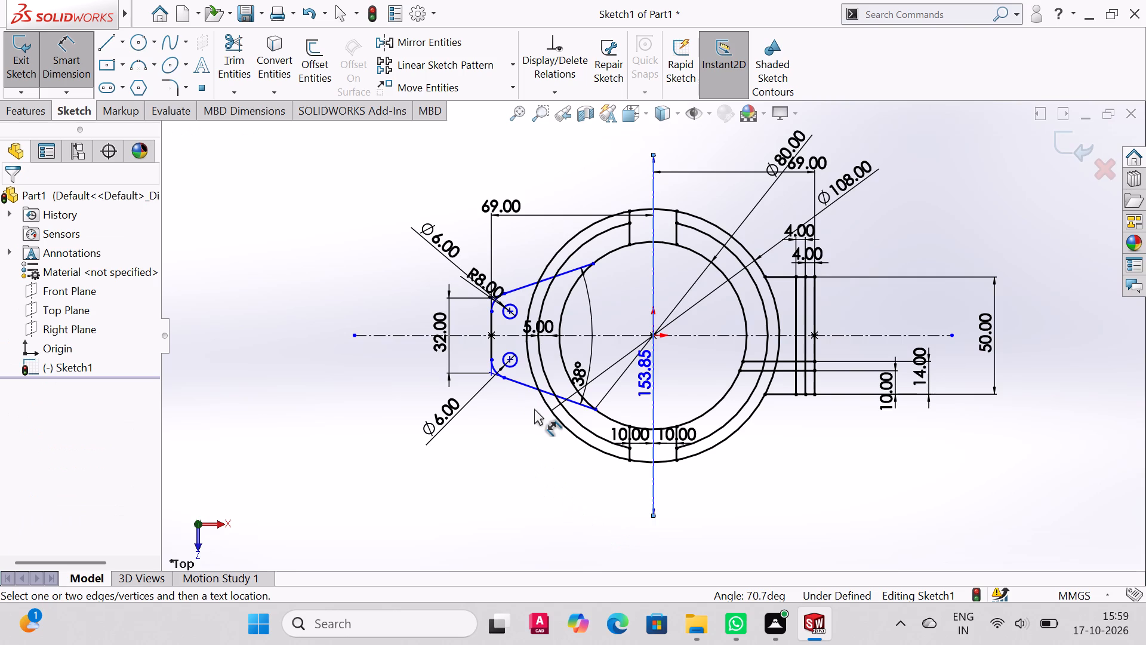
Sketch a vertical line about 36 mm long upward from where the 80 mm circle meets the horizontal centerline on the boss side.
click(108, 45)
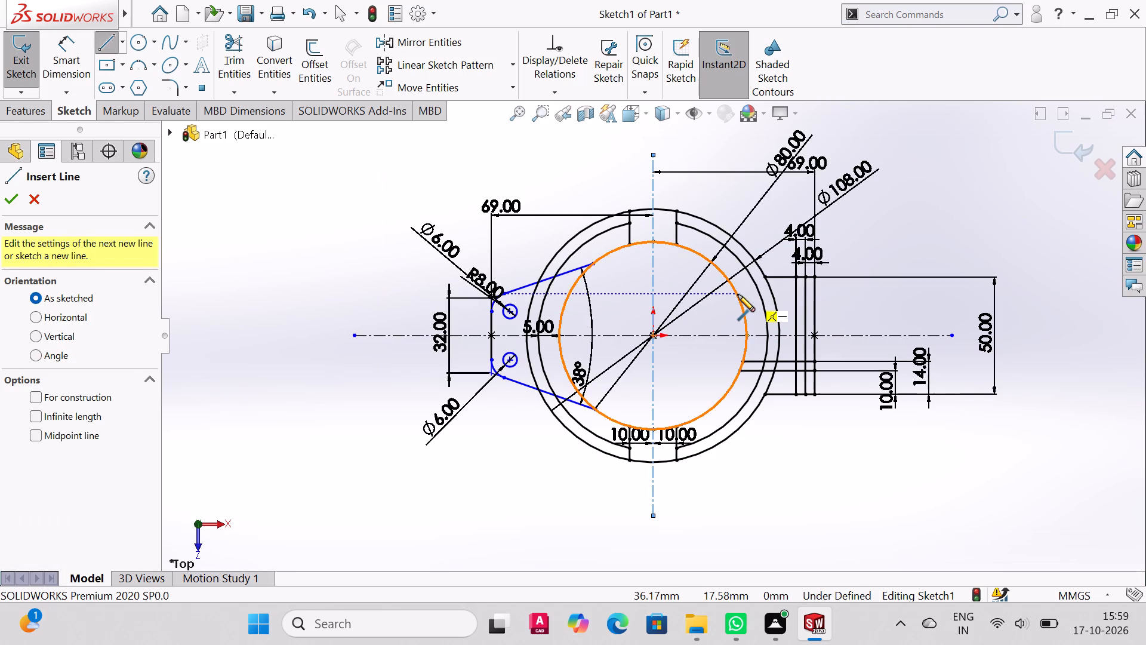
click(749, 337)
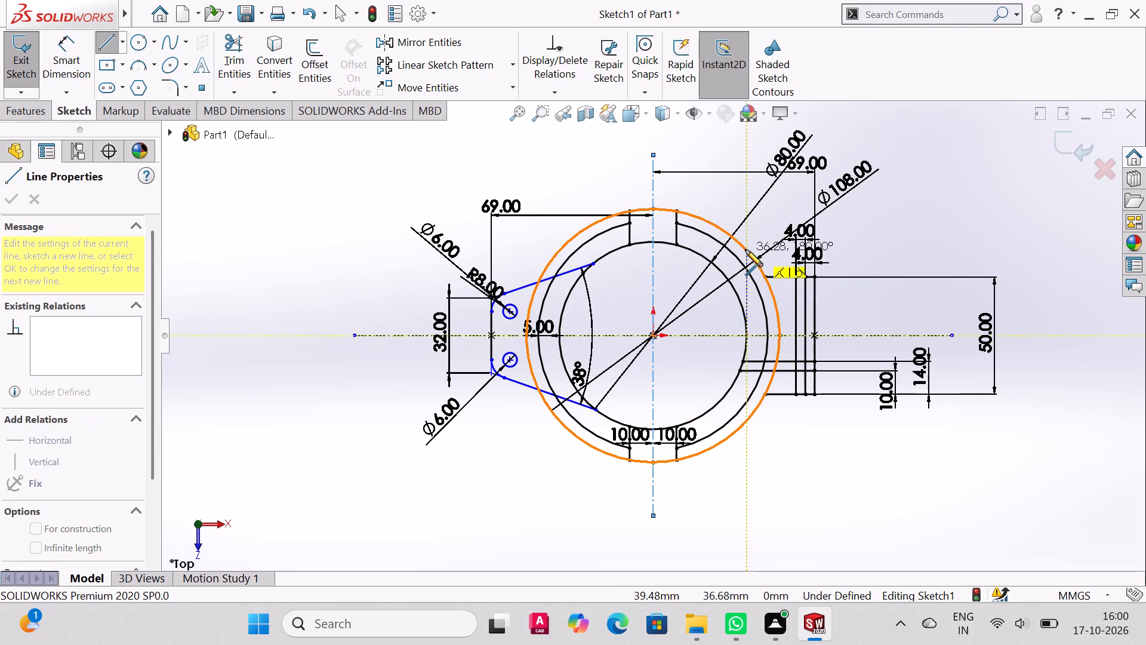
click(745, 249)
right_click(745, 249)
click(798, 265)
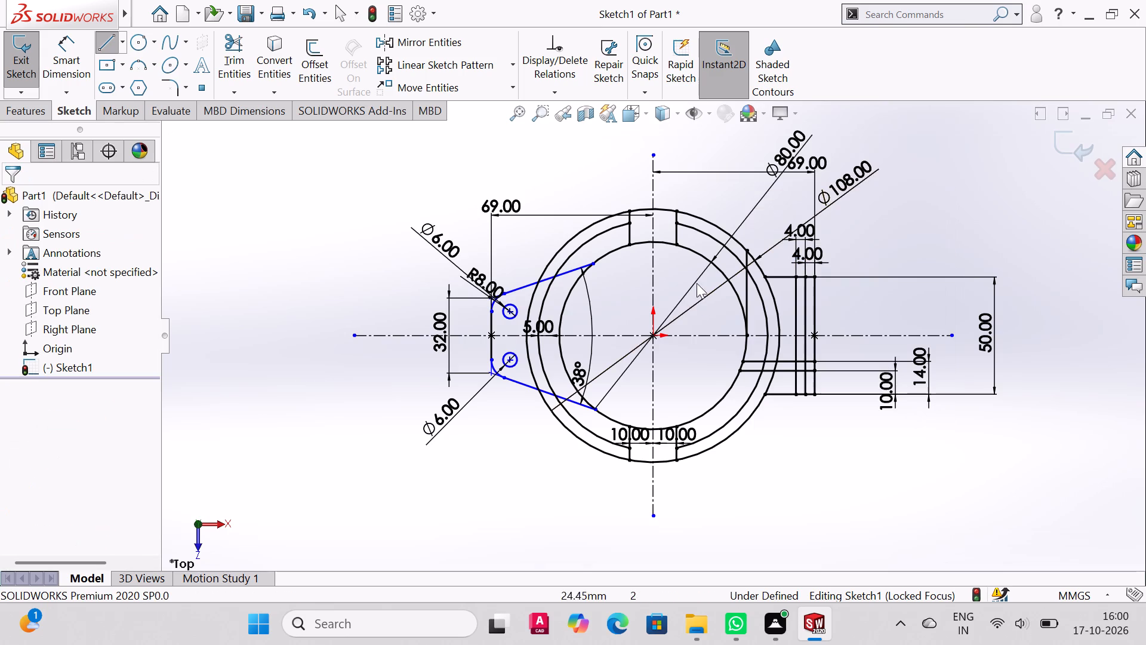
Power trim the middle circle's boss-side arc from the new vertical line to the 14 mm boss line, plus the vertical line's lower portion.
click(235, 41)
drag(766, 291, 759, 311)
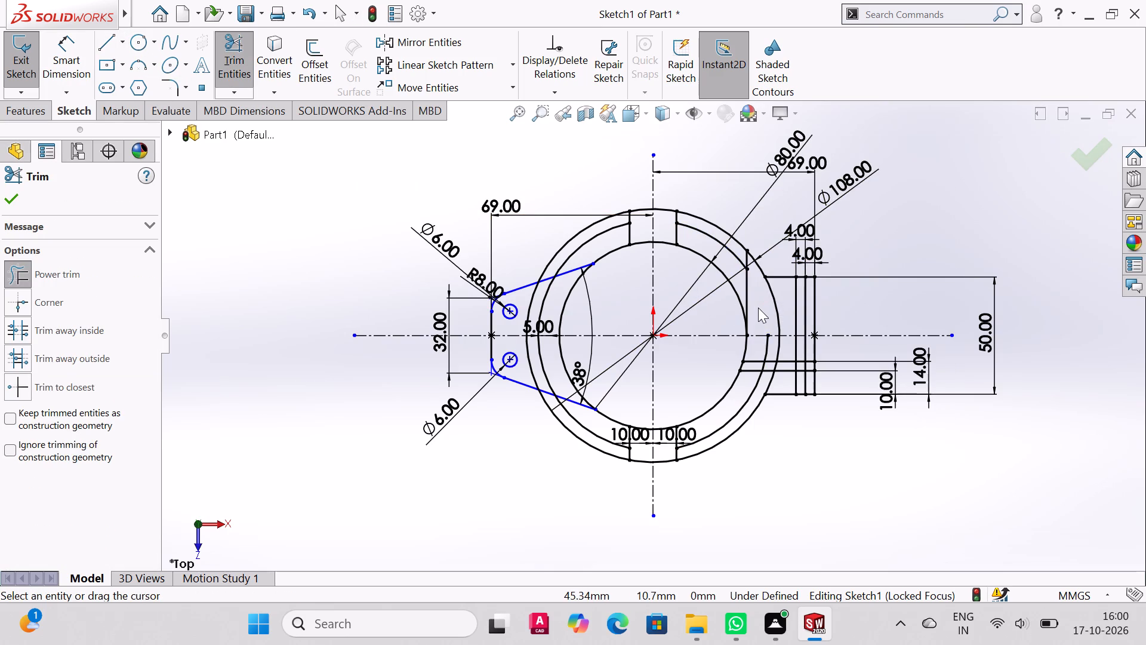
drag(761, 342, 774, 346)
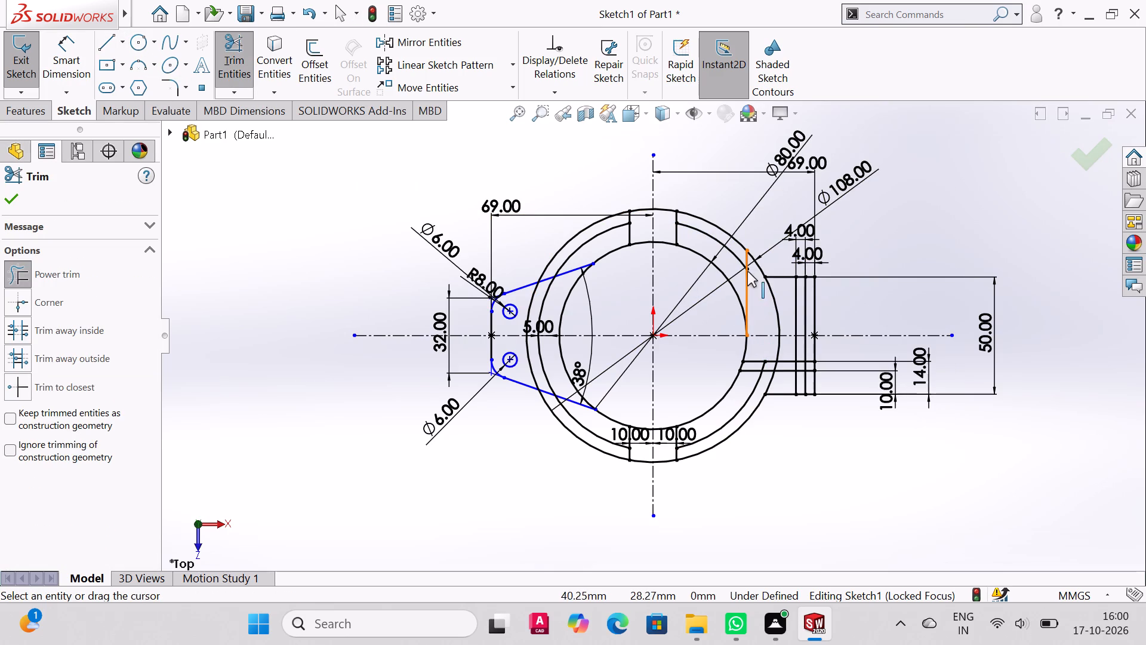
drag(739, 284, 754, 296)
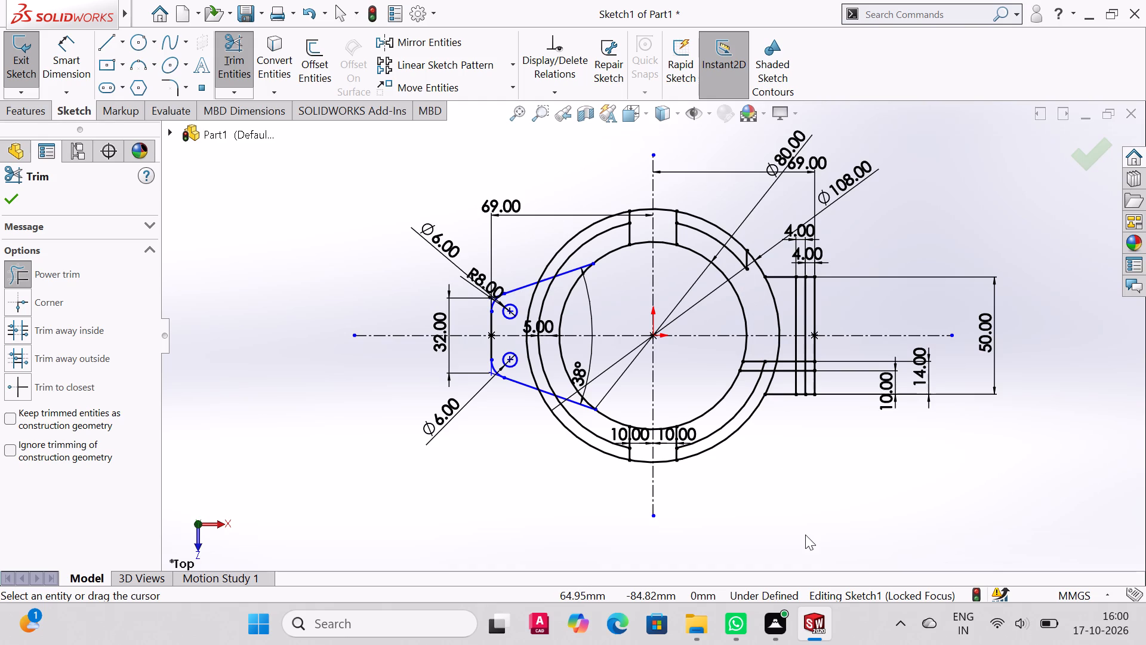
Dimension the horizontal length of the lug's lower sloped edge, placing the dimension below the lug.
click(54, 47)
click(525, 387)
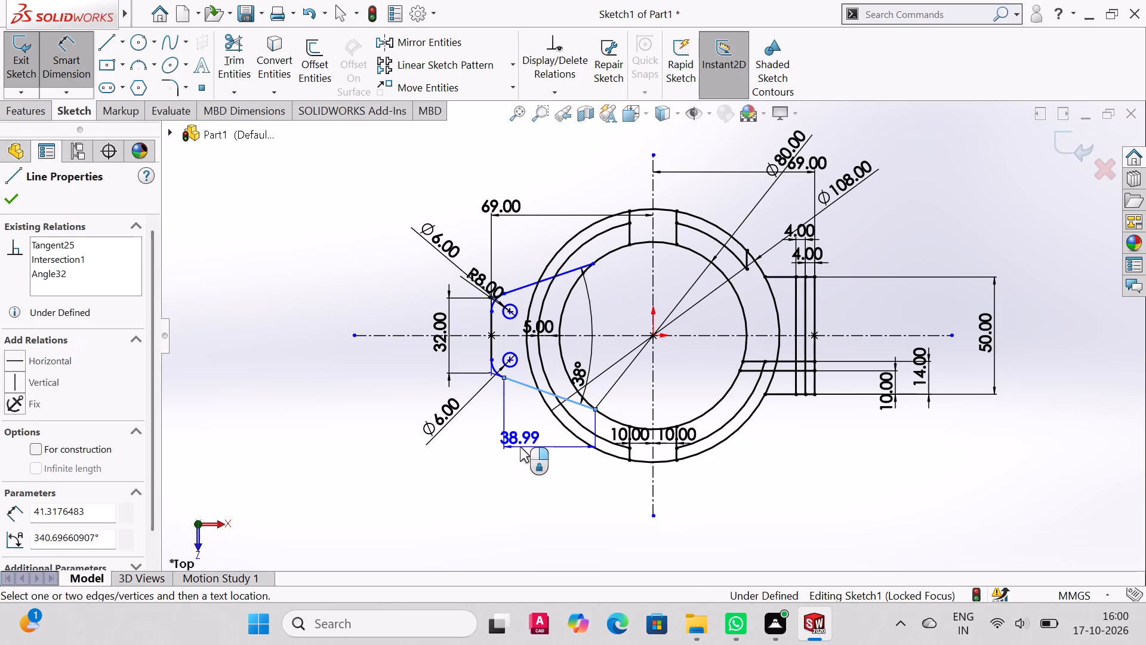
click(520, 447)
click(454, 426)
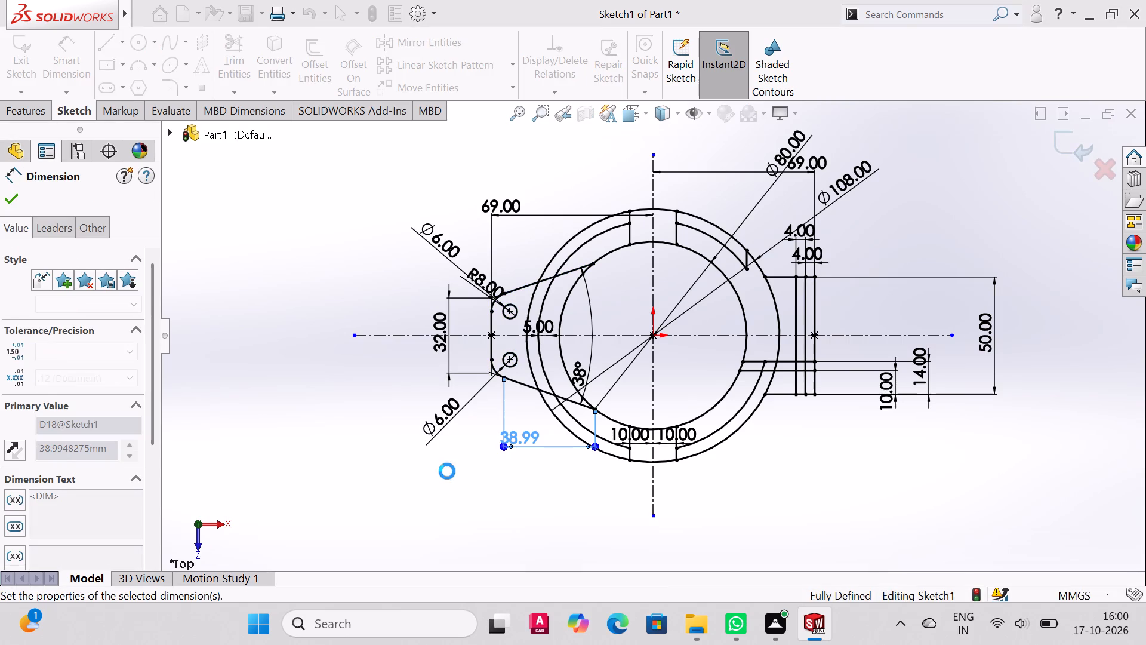
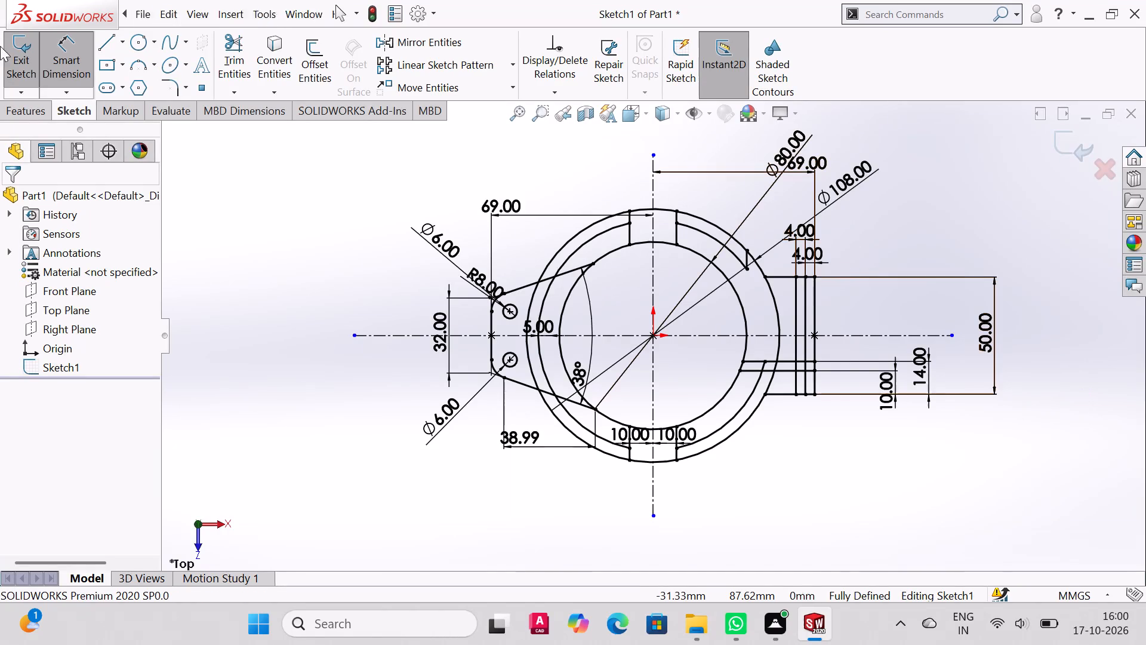
Start a boss extrude of the sketch, selecting the outer ring band regions, the boss part below the slit and the full-width boss-side ring region.
click(27, 108)
click(38, 60)
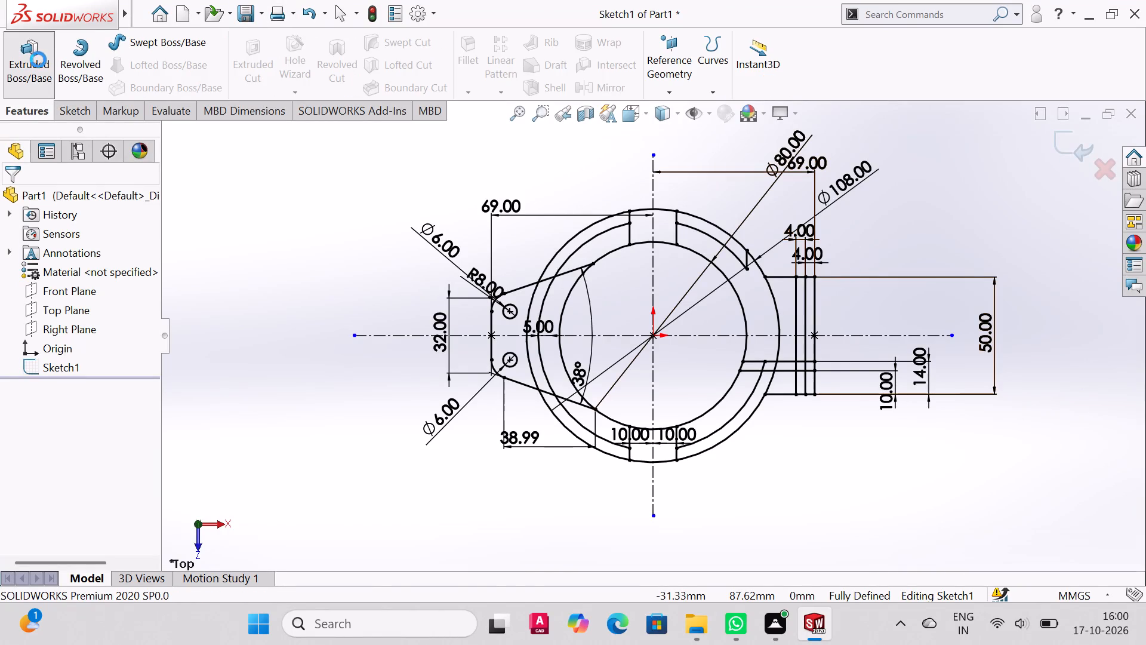
scroll(610, 433, up, 4)
scroll(641, 400, down, 7)
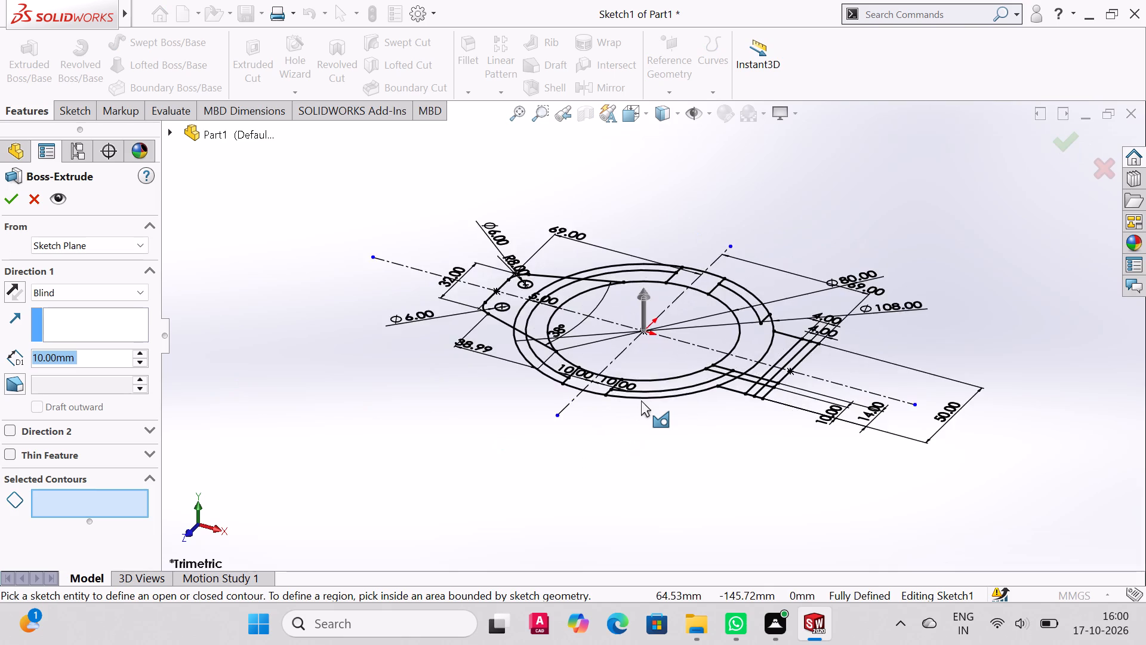
scroll(647, 400, down, 2)
middle_drag(725, 404, 725, 443)
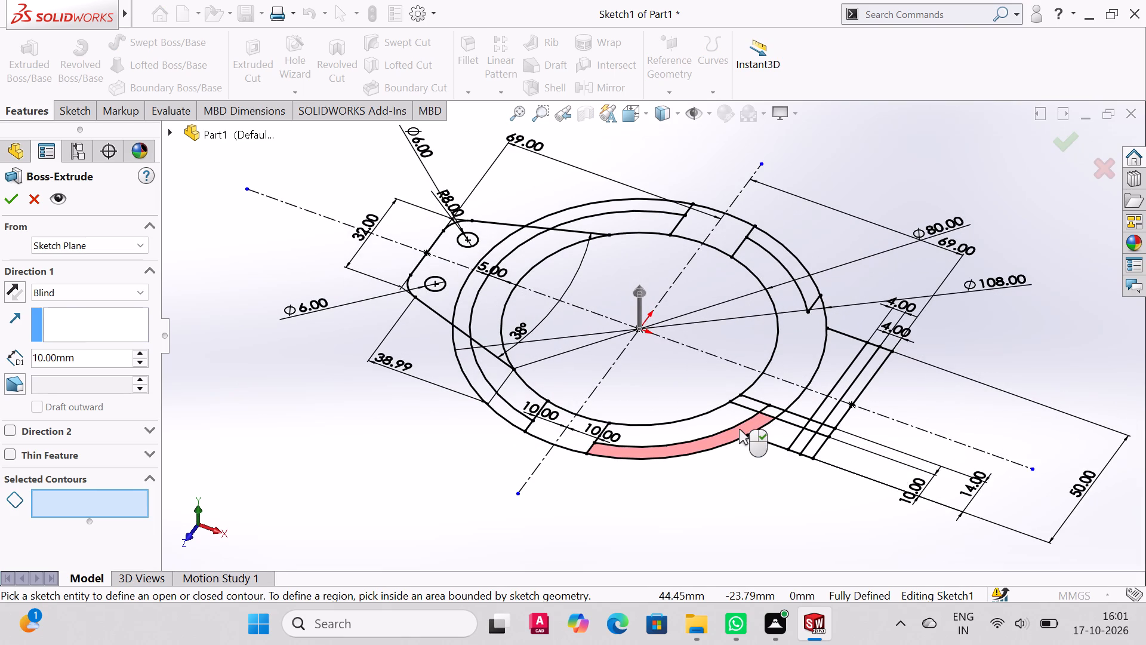
click(739, 429)
middle_drag(816, 414, 784, 499)
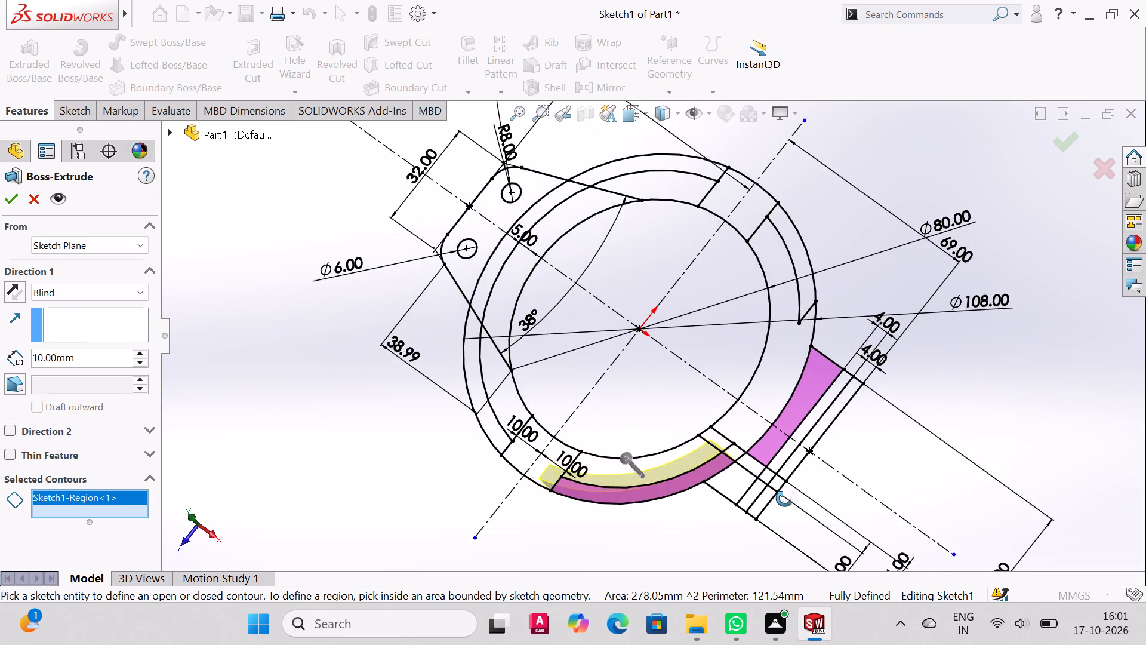
middle_drag(784, 499, 796, 512)
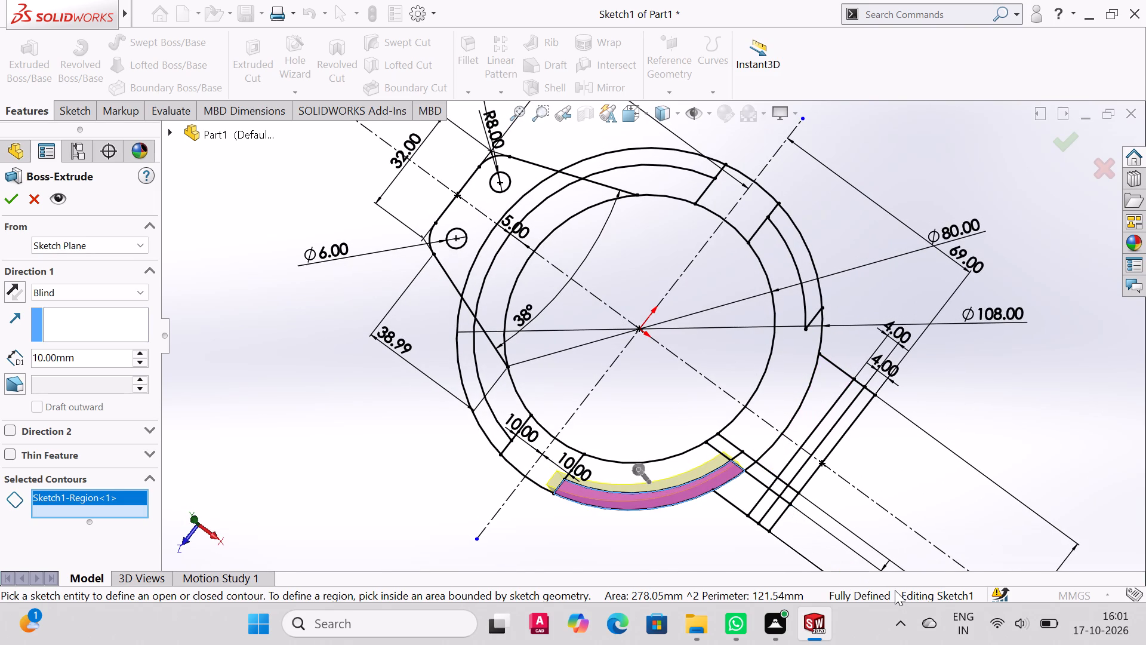
click(743, 502)
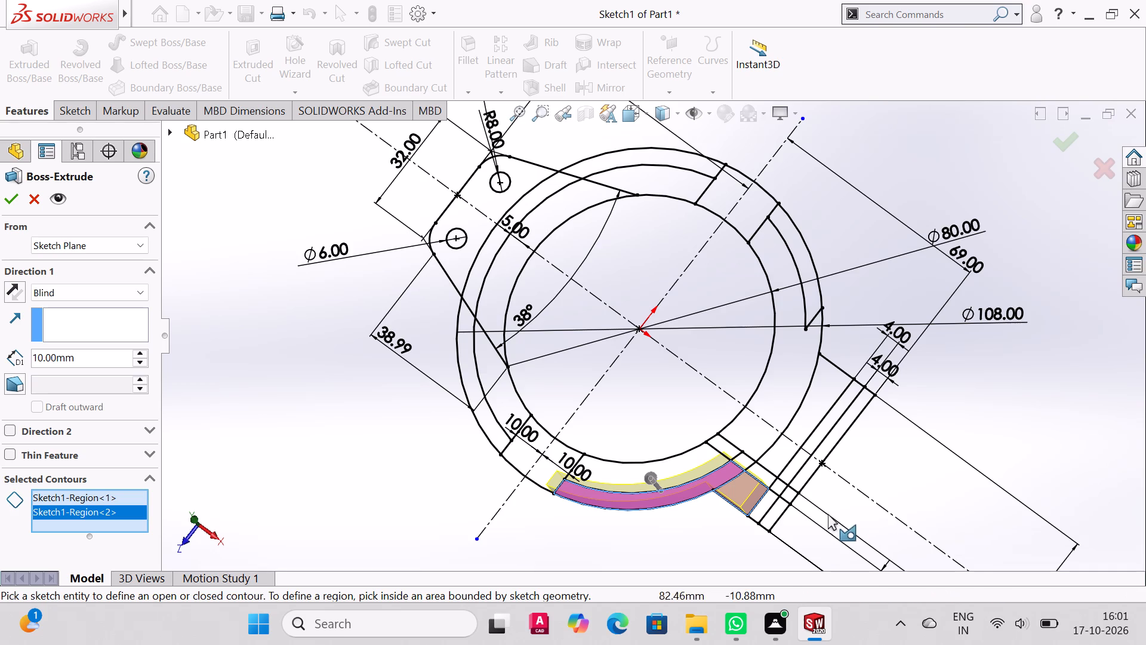
click(486, 424)
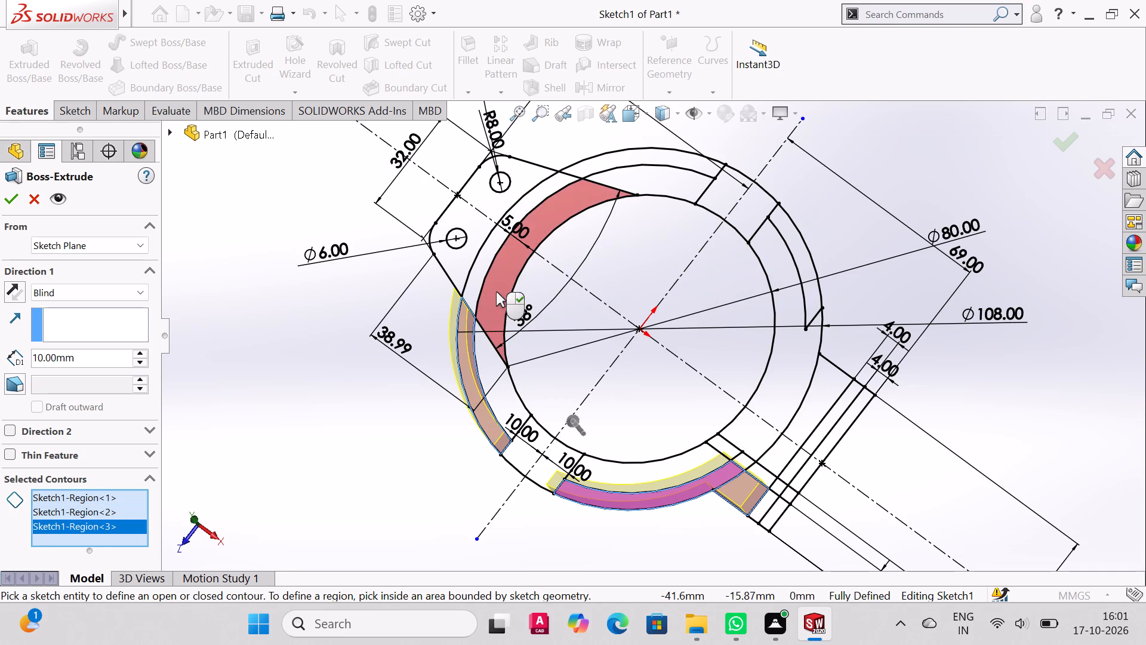
click(479, 280)
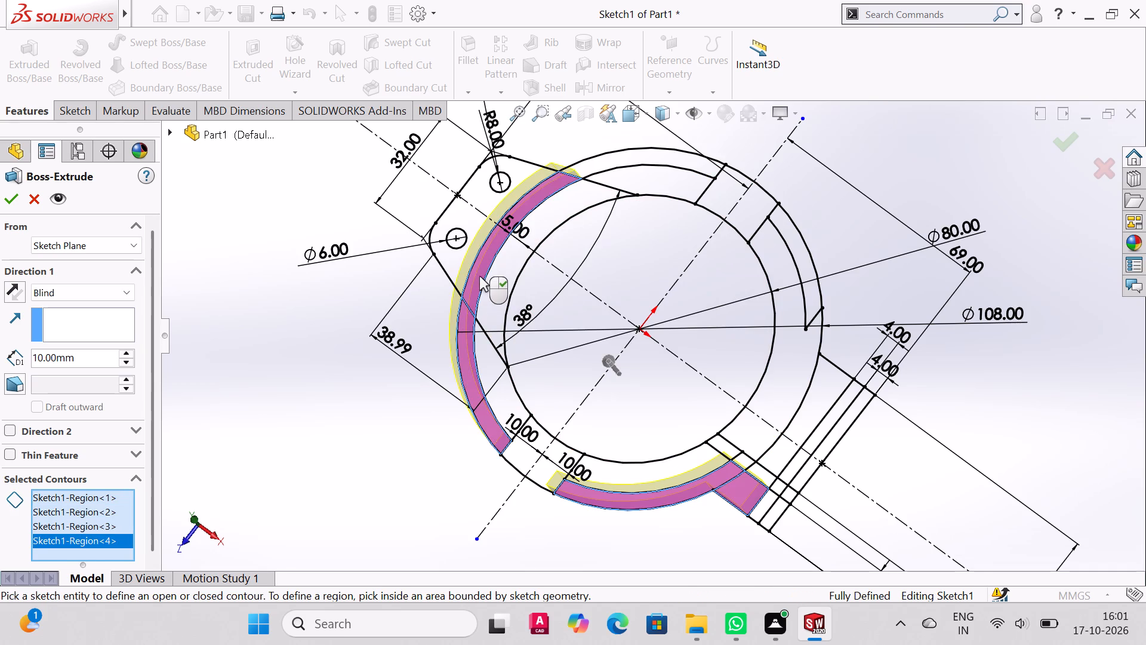
click(631, 158)
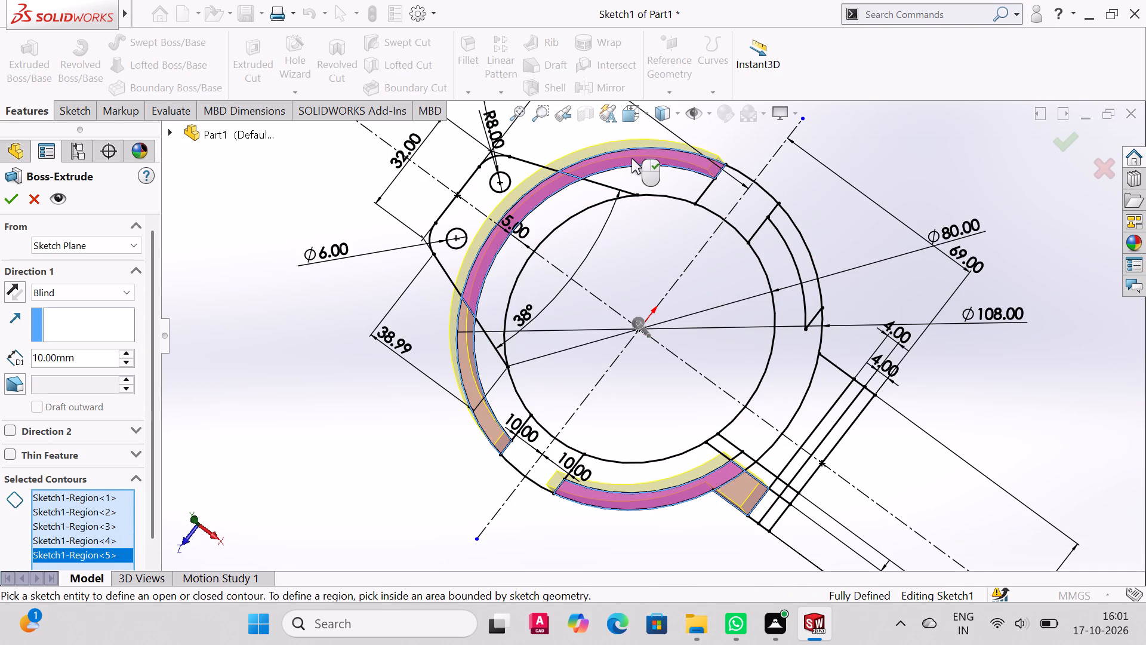
click(802, 253)
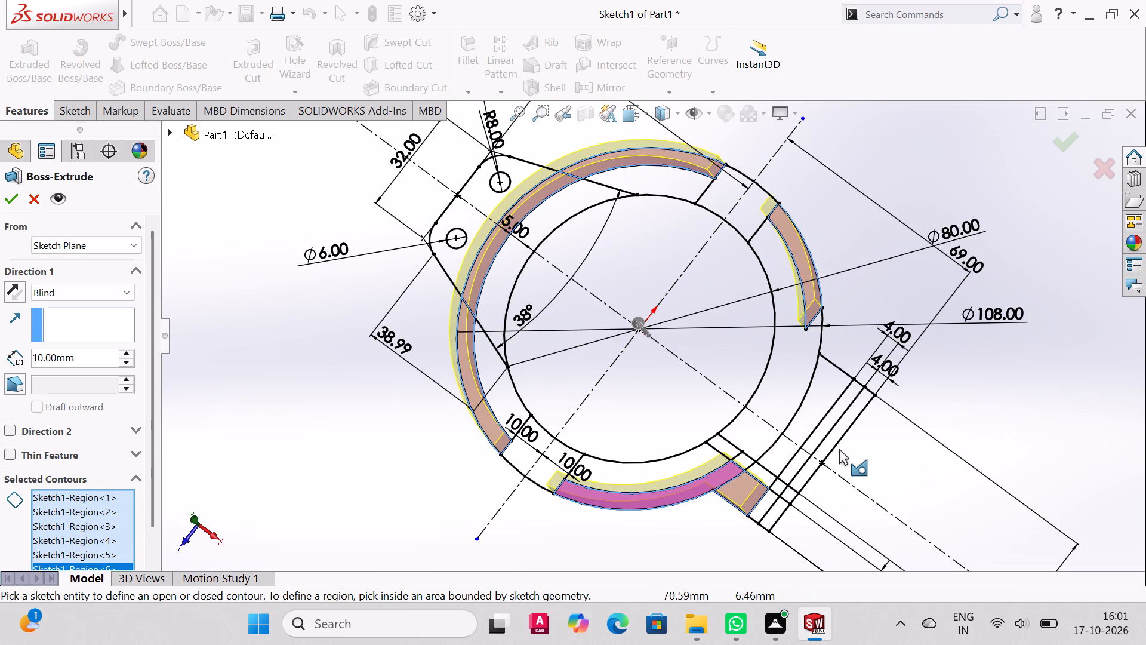
click(781, 373)
Add the remaining side-boss regions on both sides of the slit and extrude all selected regions 15 mm.
middle_drag(891, 379, 897, 376)
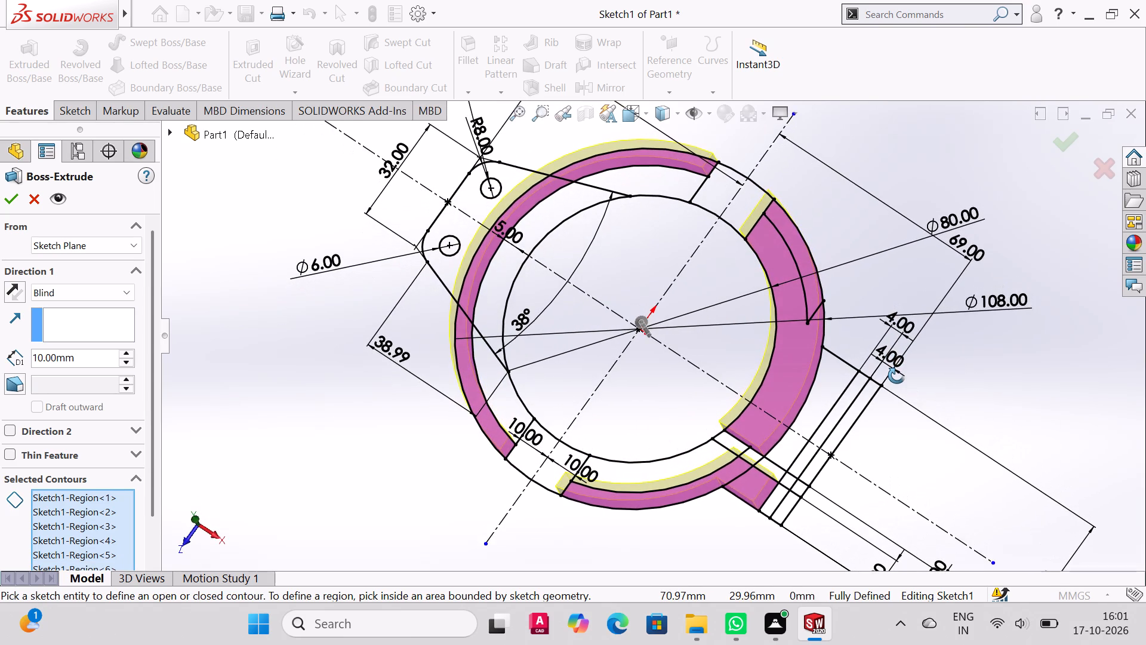
middle_drag(897, 376, 897, 380)
click(783, 457)
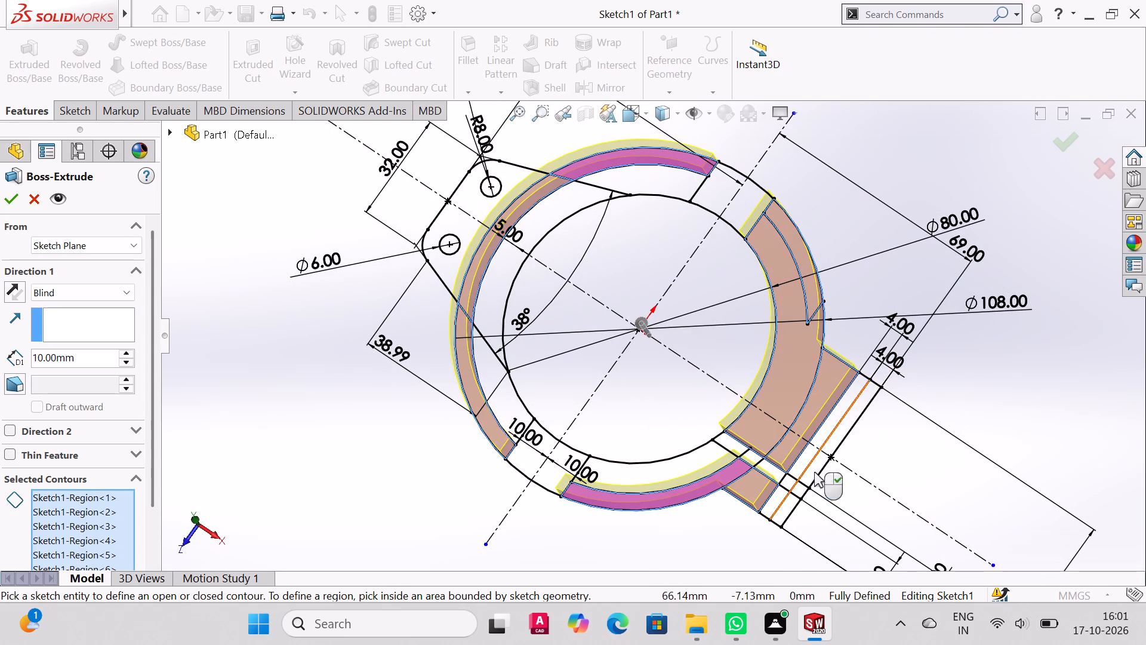
click(803, 457)
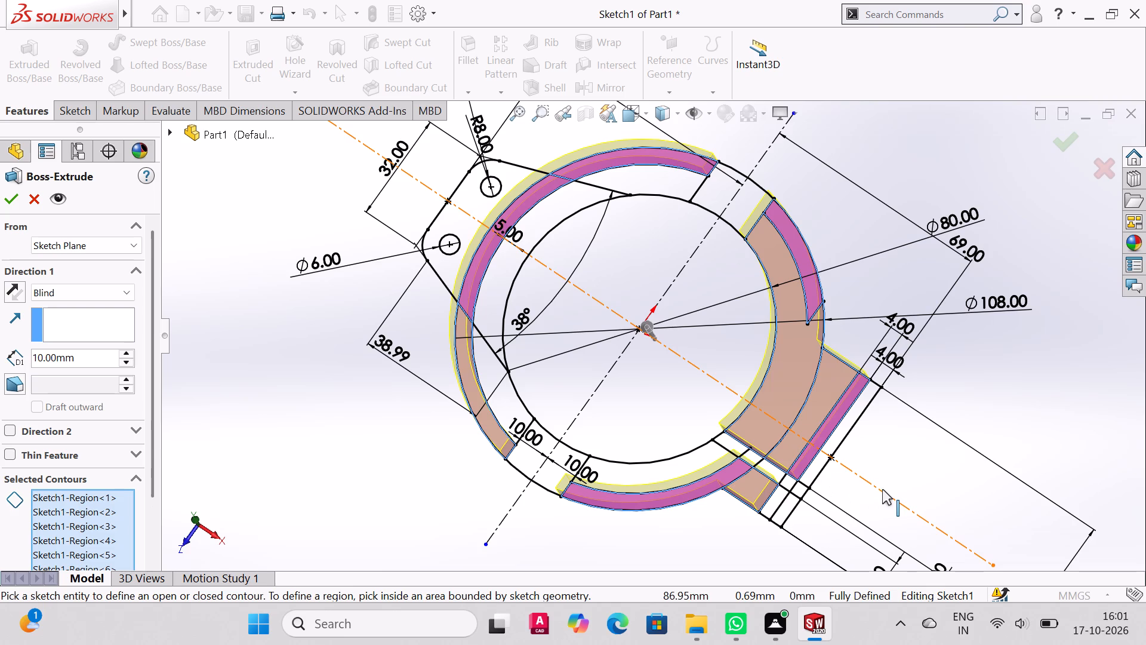
click(774, 502)
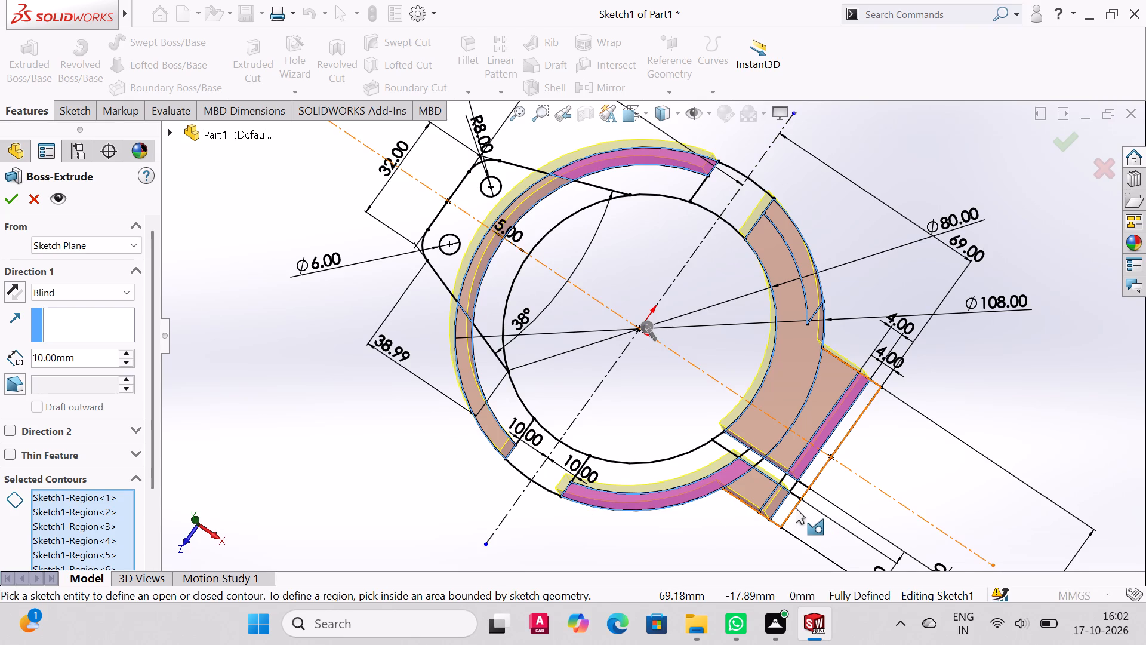
click(782, 512)
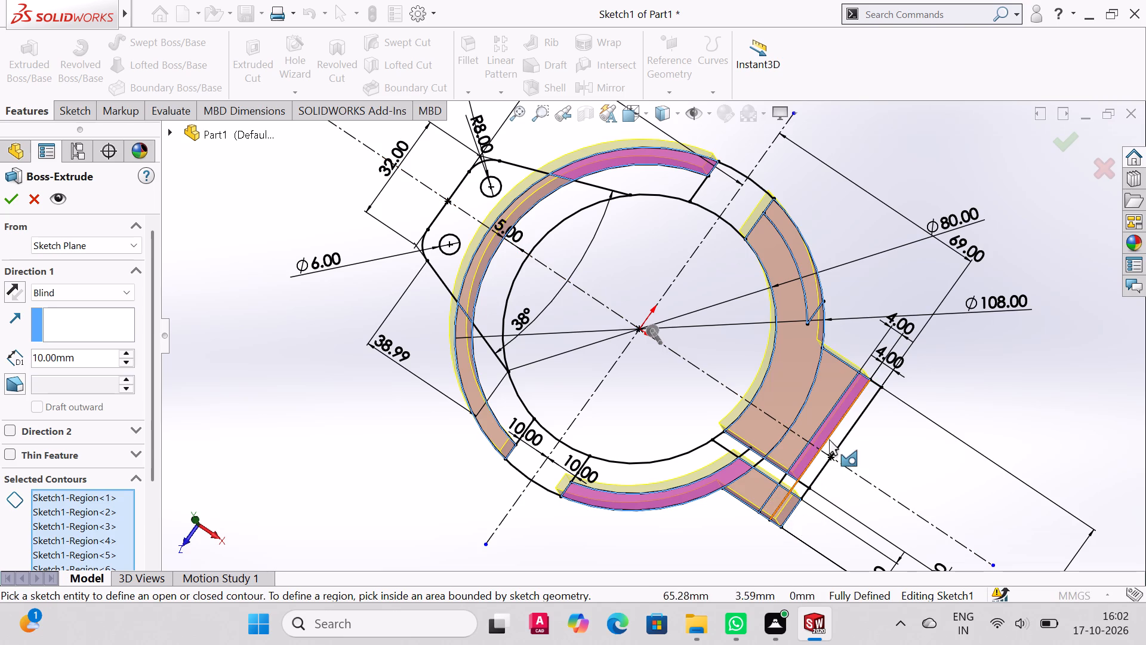
click(842, 431)
drag(97, 360, 0, 350)
text(15)
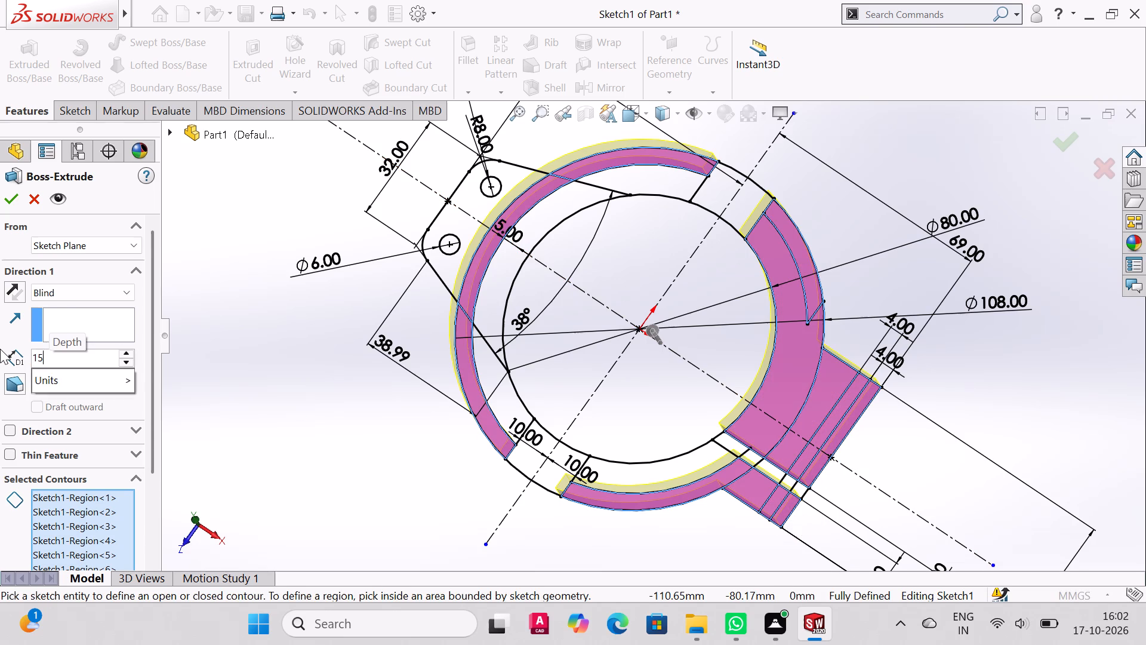
key(Return)
click(3, 197)
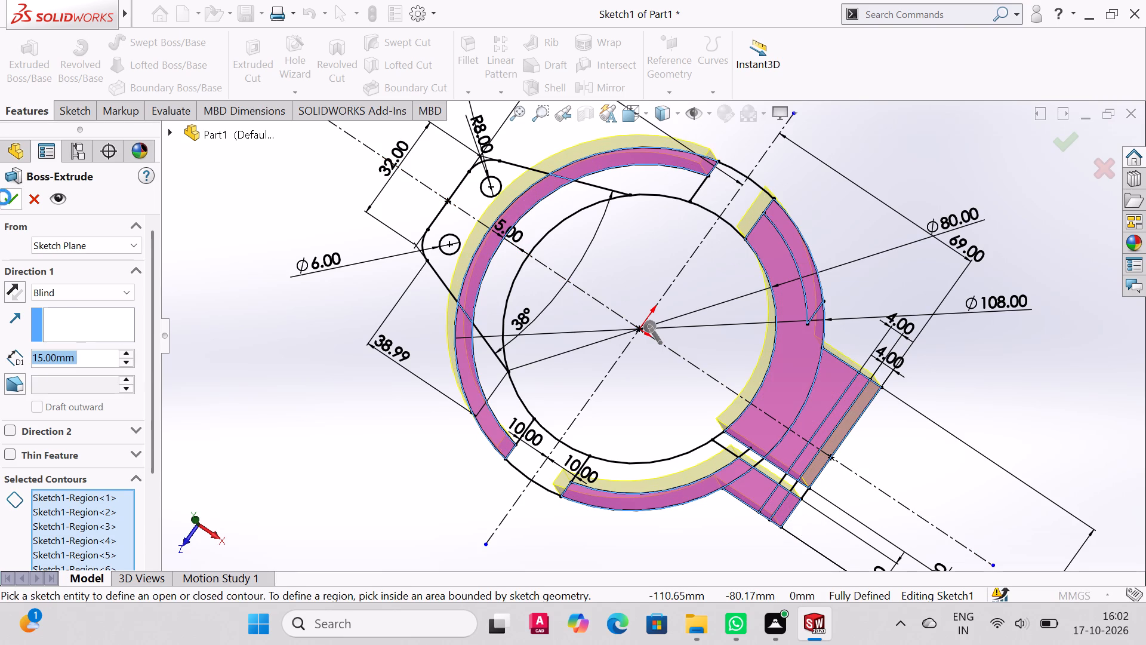
Reuse Sketch1 to extrude the two-hole lug region outside the ring 11 mm, merging it with the ring.
middle_drag(683, 400, 691, 363)
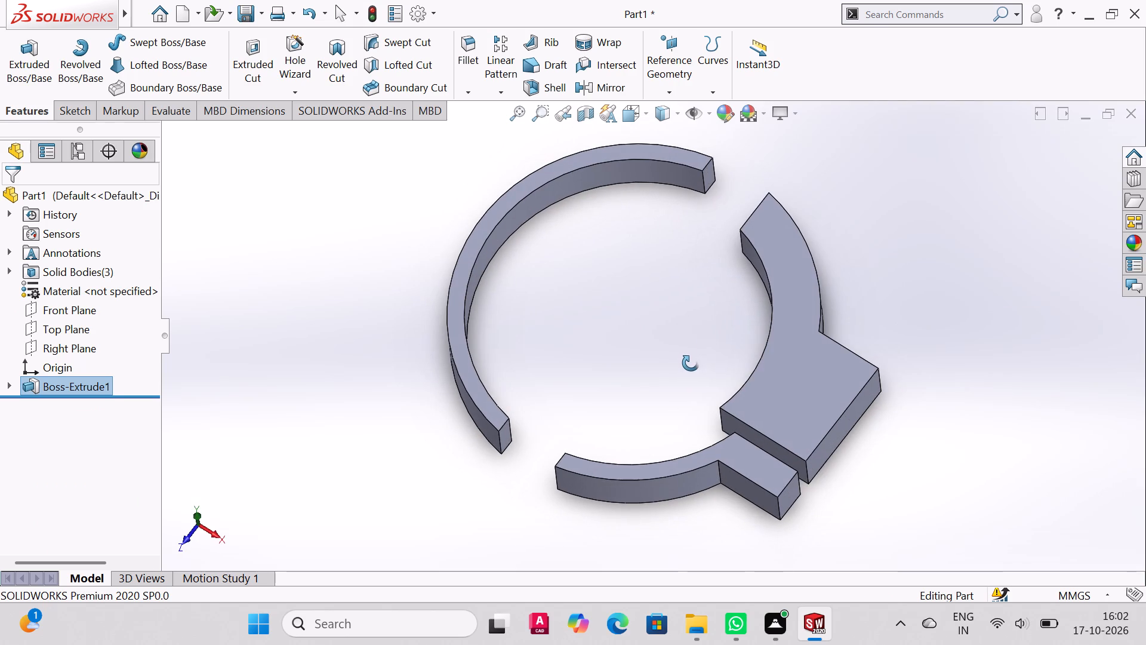
middle_drag(691, 363, 688, 363)
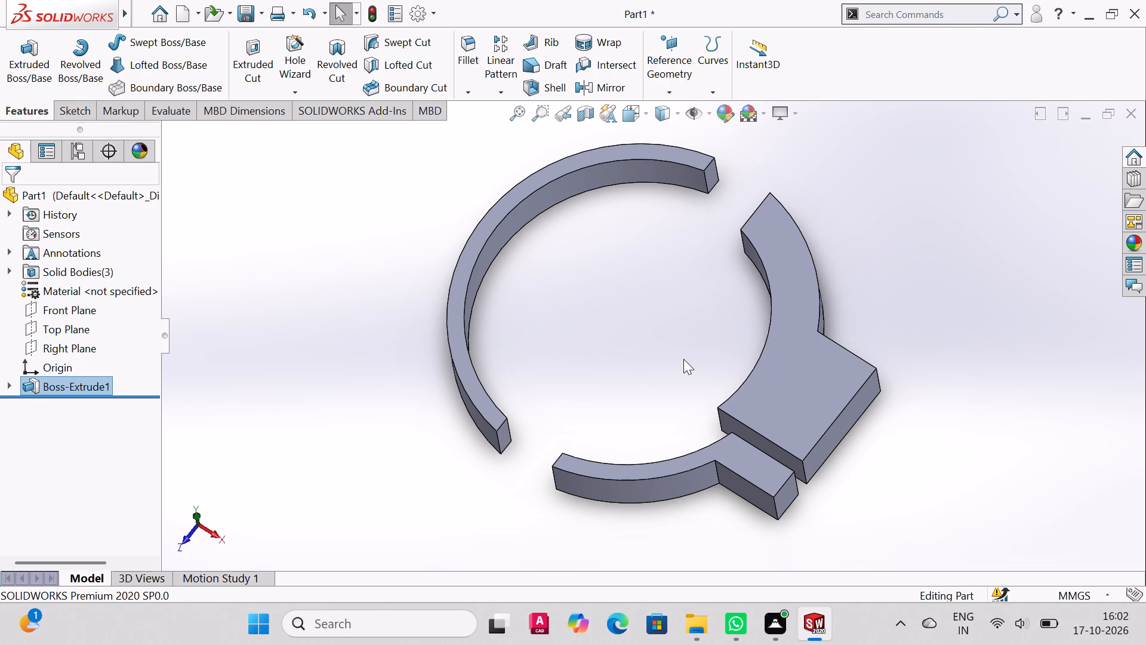
click(7, 383)
click(51, 407)
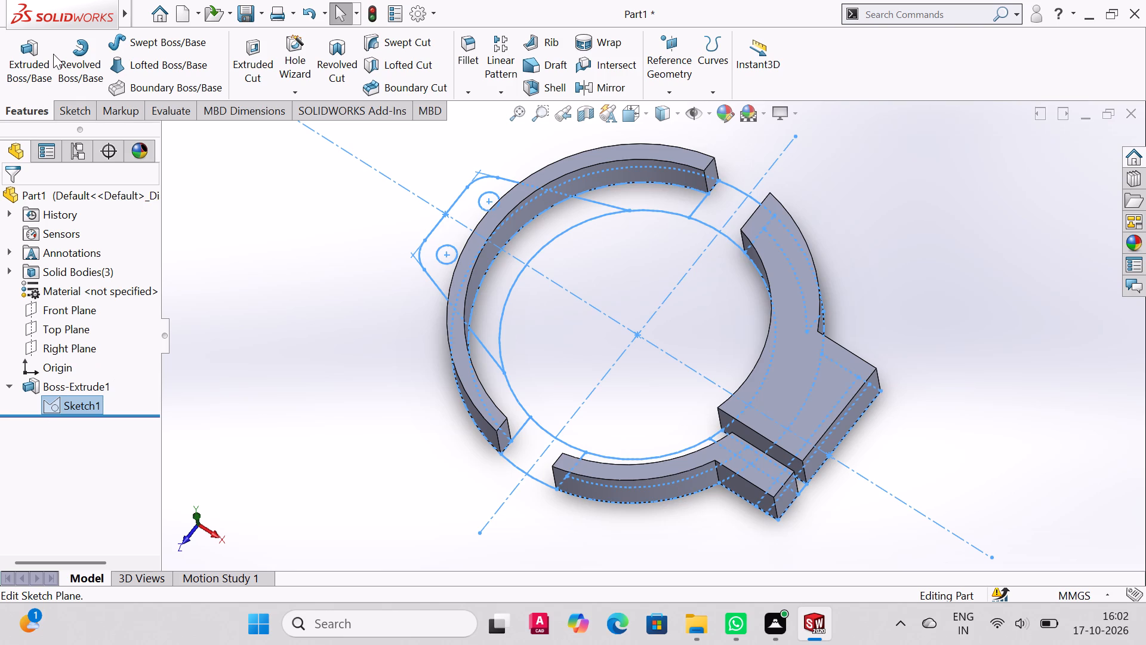
click(33, 54)
click(449, 226)
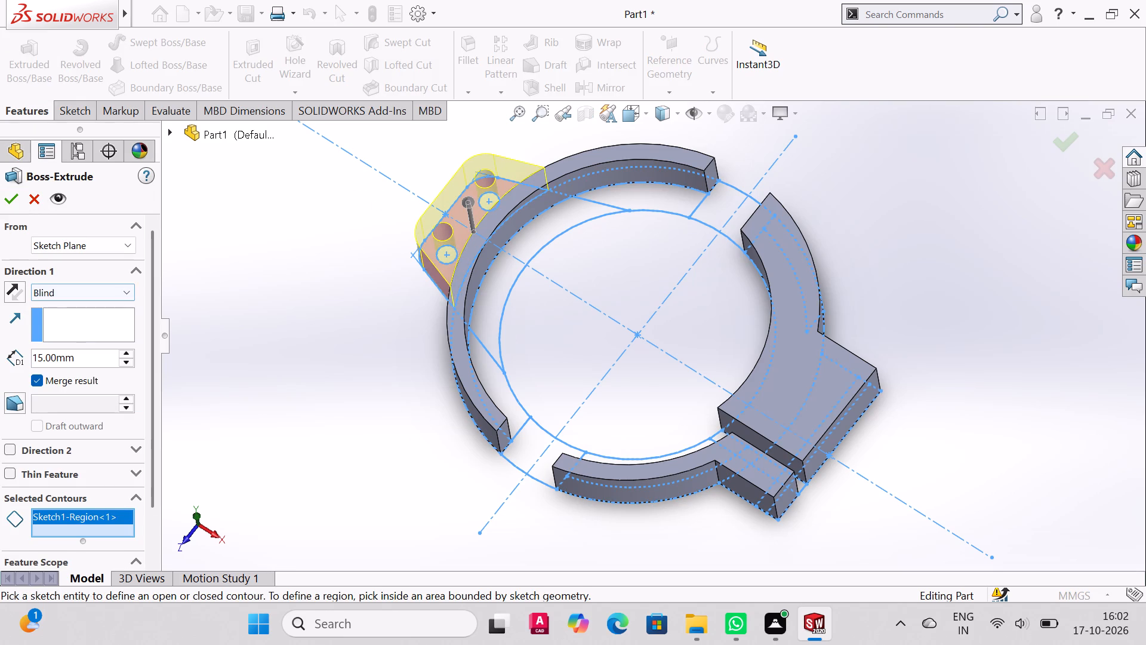
drag(90, 364, 0, 355)
text(11)
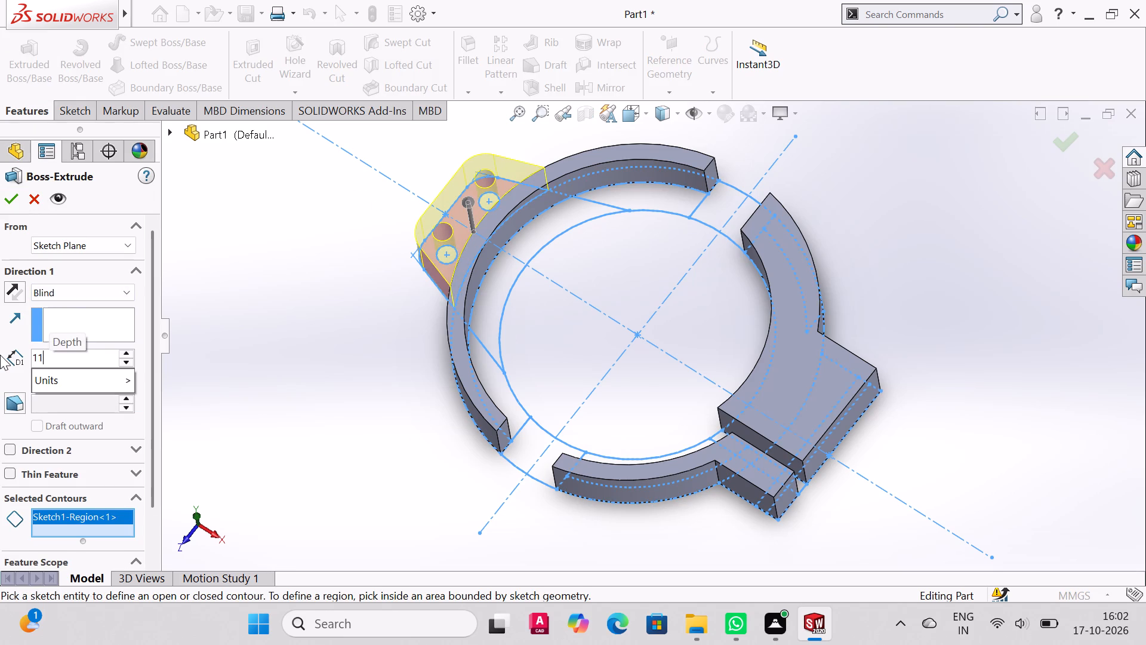
click(5, 200)
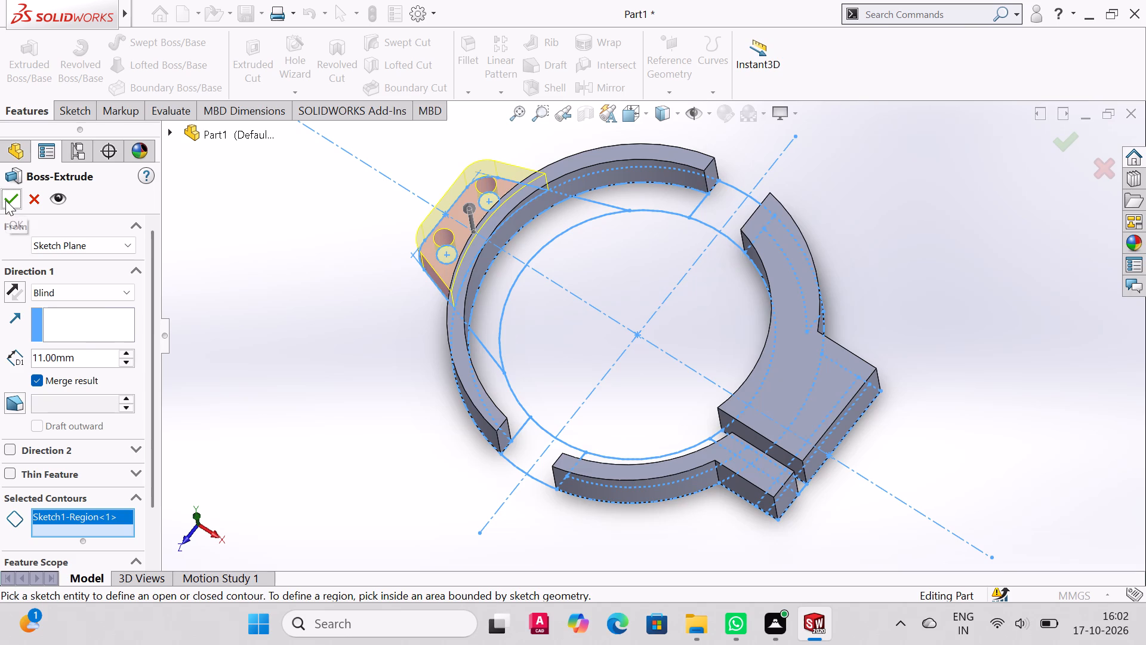
middle_drag(541, 348, 548, 377)
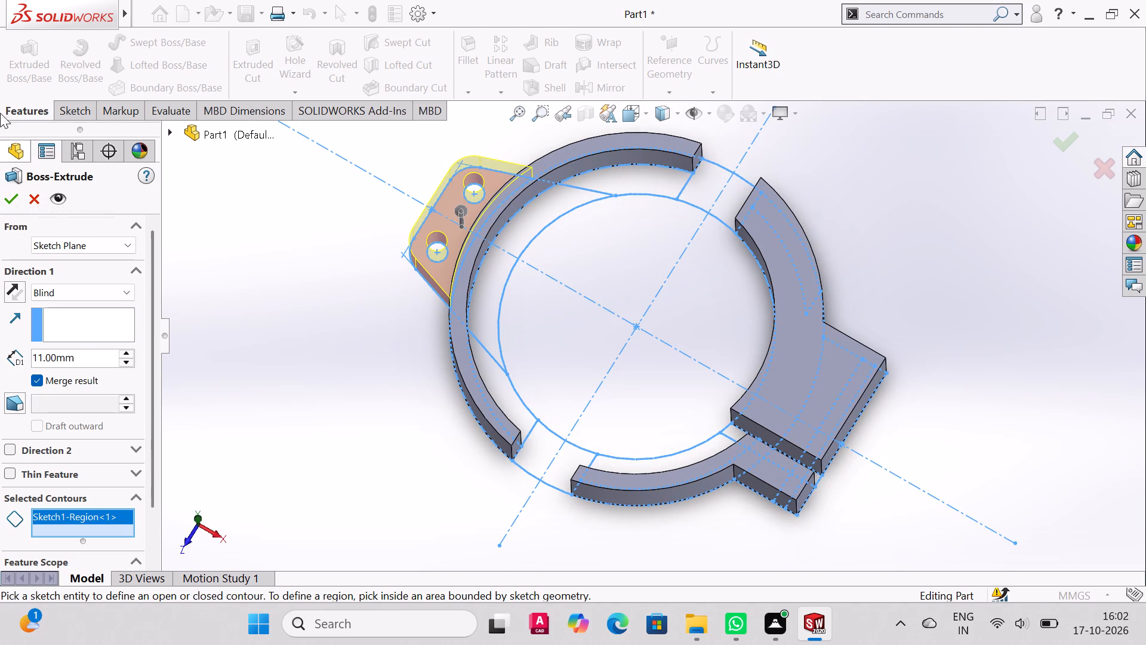
click(14, 207)
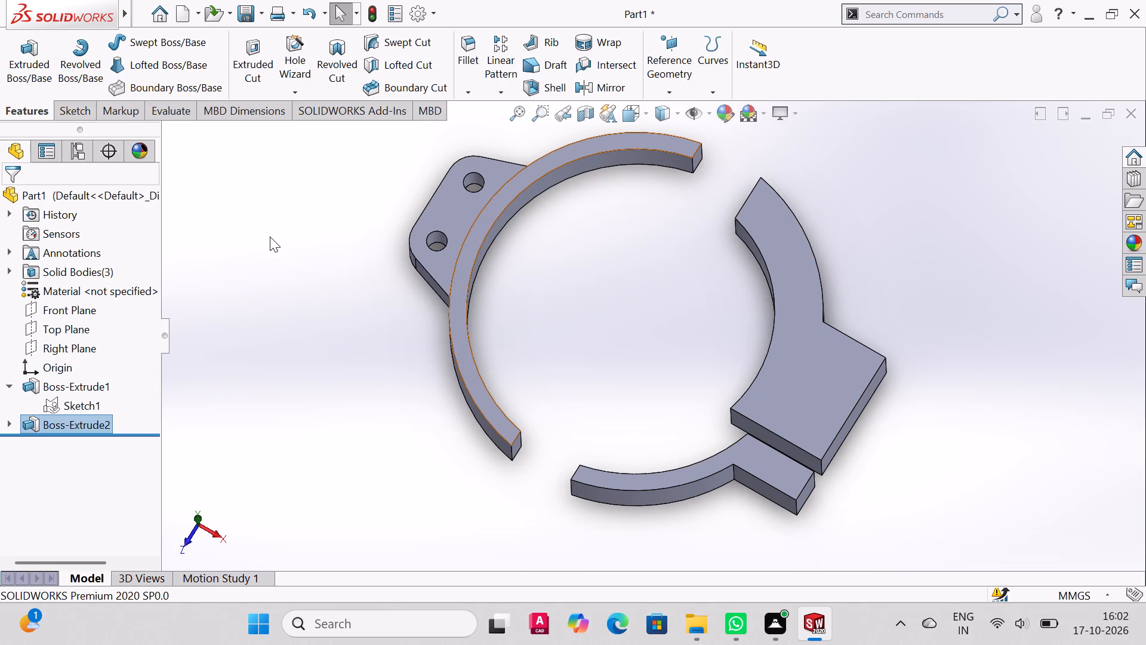
Reuse Sketch1 to extrude the two 20 mm-wide ring gap regions 5 mm with merged result.
click(26, 63)
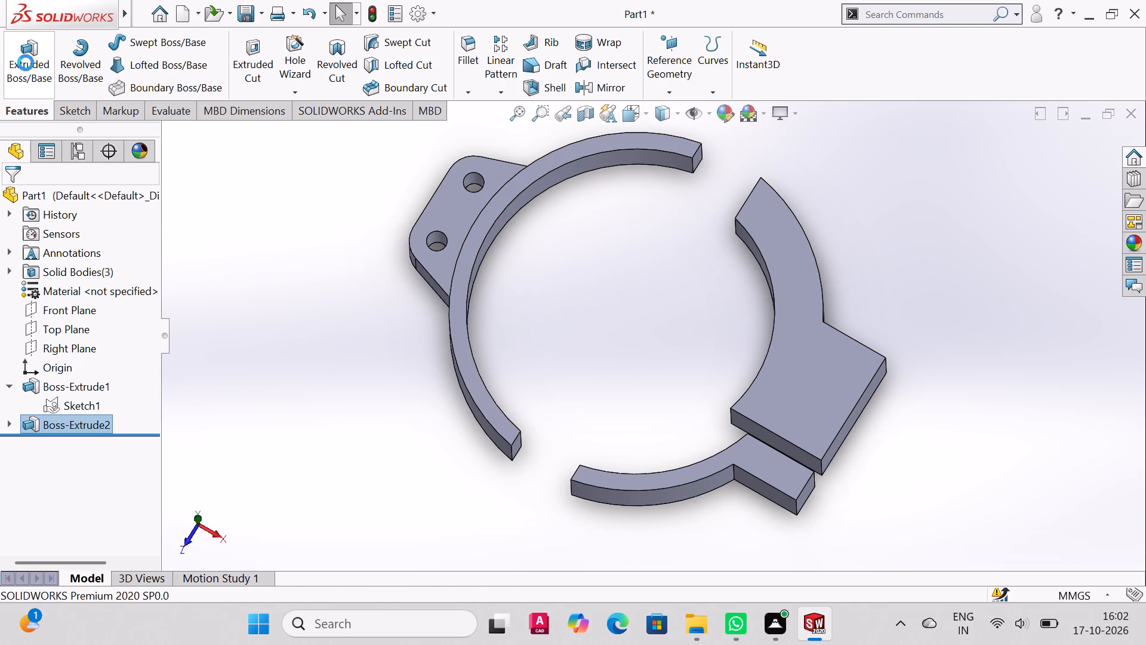
click(4, 192)
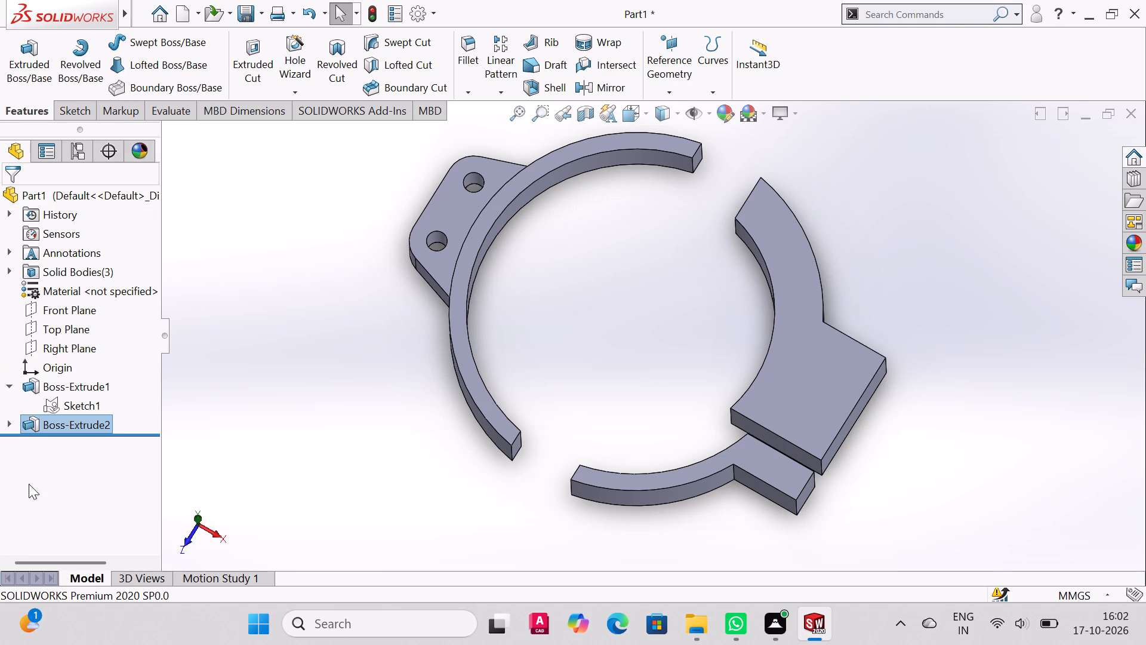
click(10, 432)
click(8, 423)
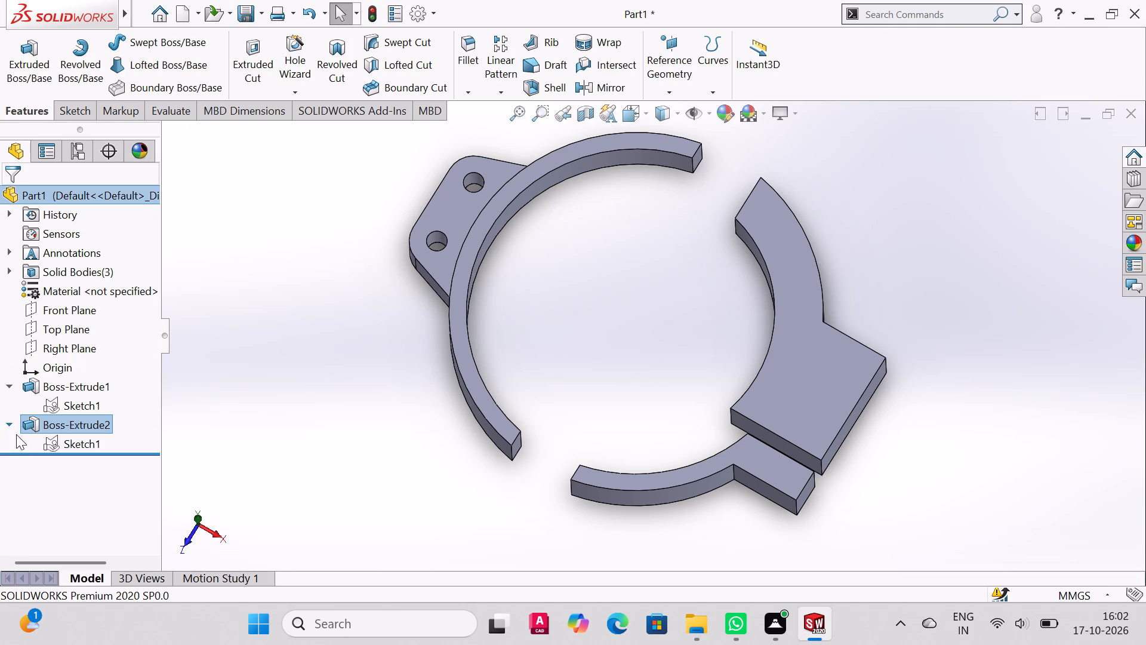
click(47, 437)
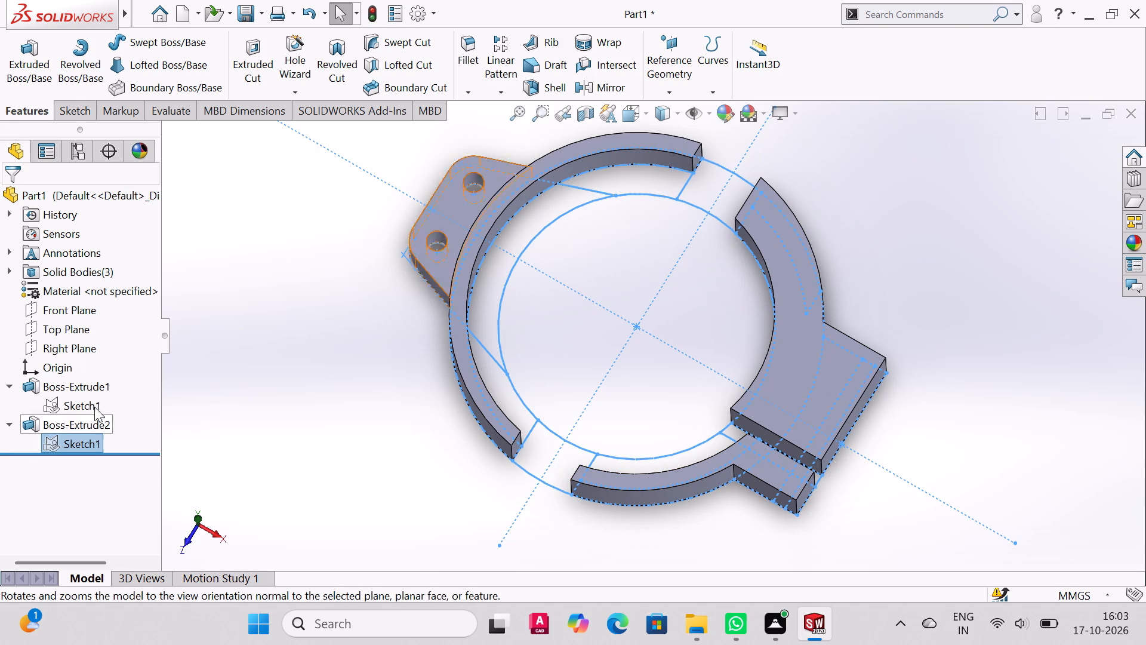
click(28, 47)
click(546, 450)
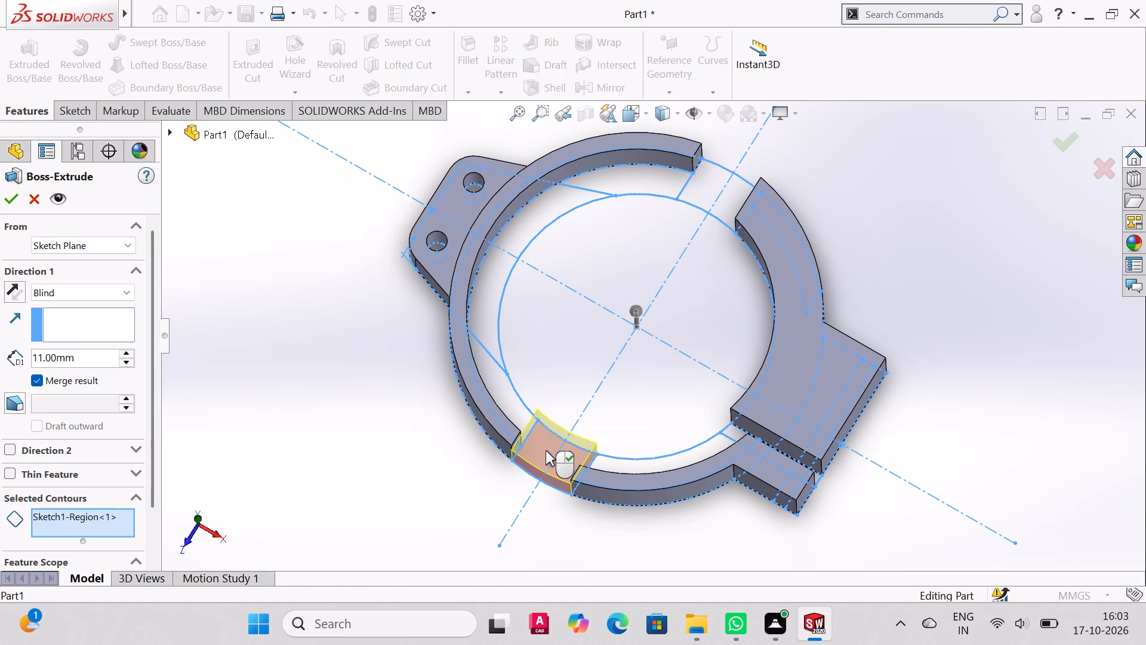
click(700, 184)
middle_drag(805, 360, 815, 279)
drag(109, 360, 0, 370)
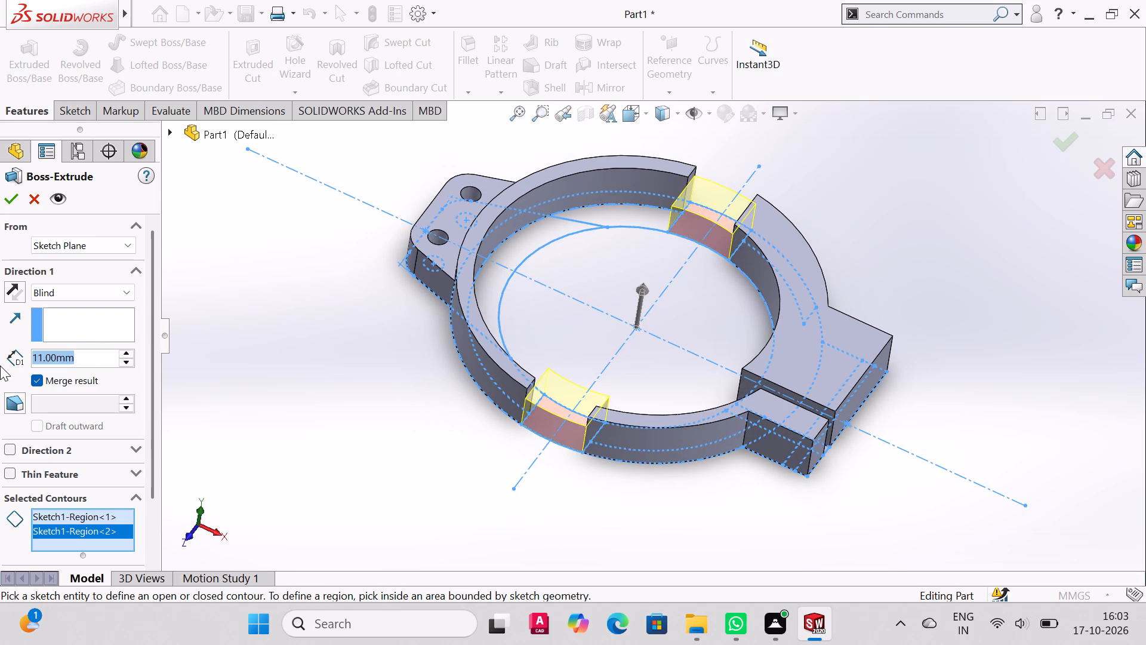
key(5)
click(1, 205)
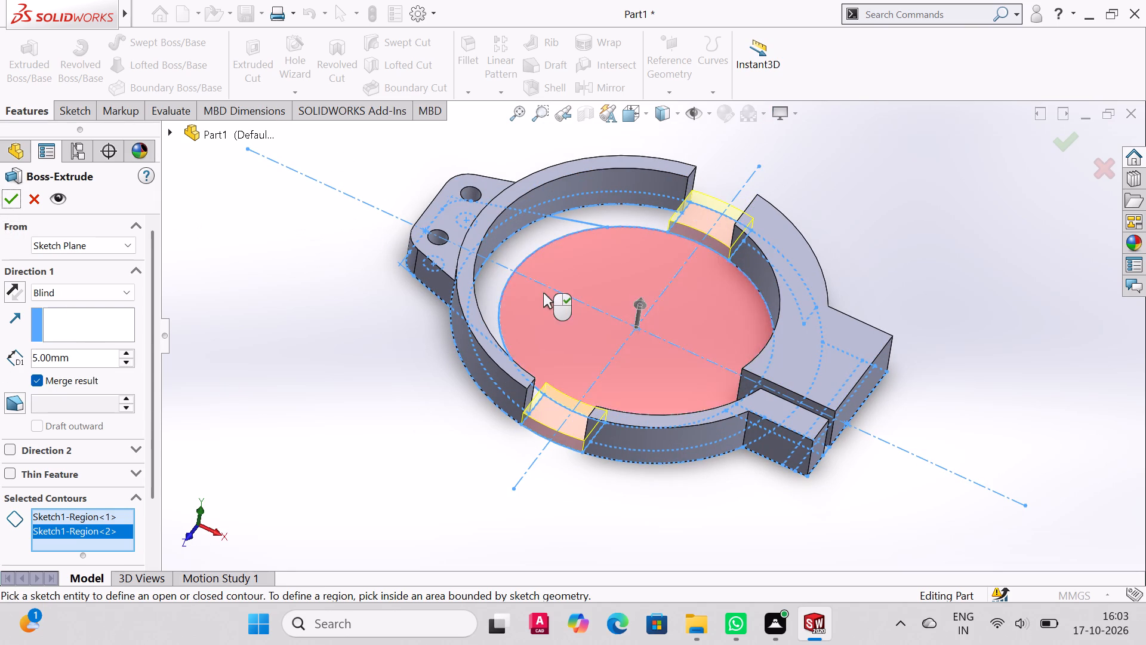
middle_drag(677, 283, 673, 317)
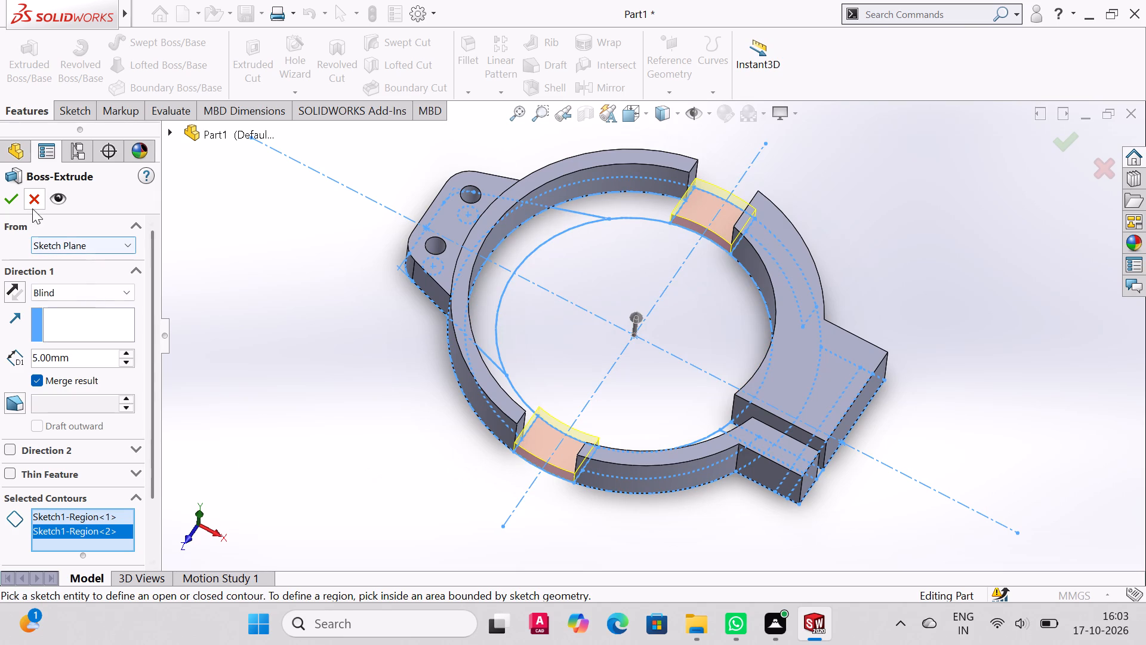
click(6, 201)
middle_drag(728, 380, 722, 474)
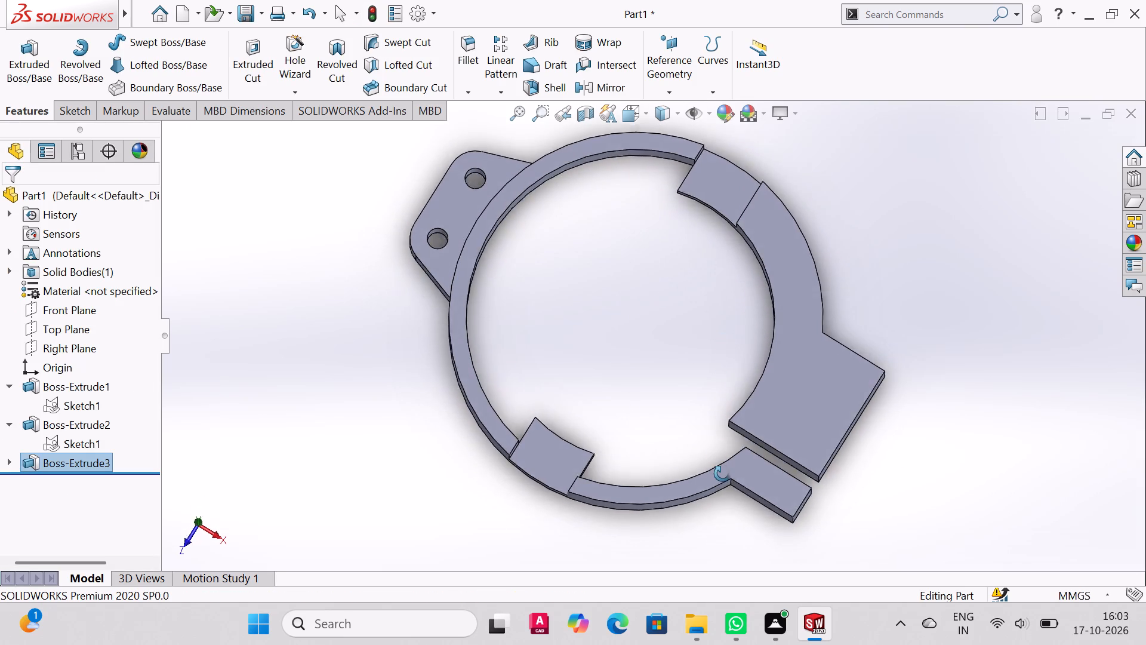
middle_drag(722, 474, 722, 423)
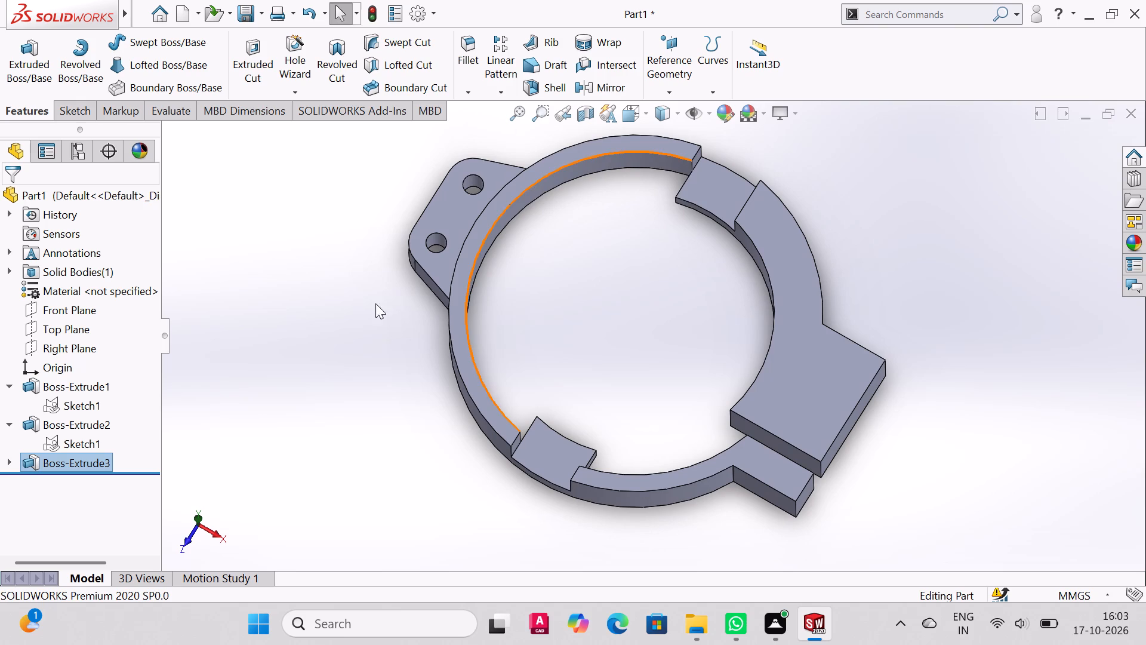
Reuse Sketch1 to extrude the three lug-side inner ring band regions and the one below the slit 11 mm, merging the result.
click(30, 60)
click(4, 201)
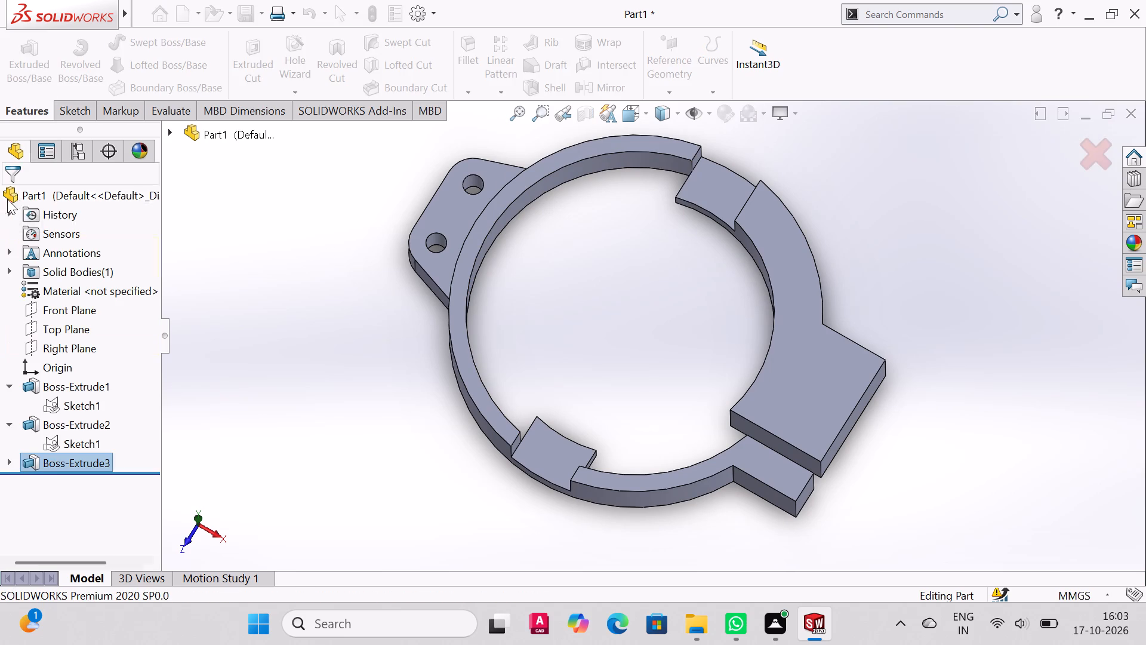
click(5, 460)
click(43, 480)
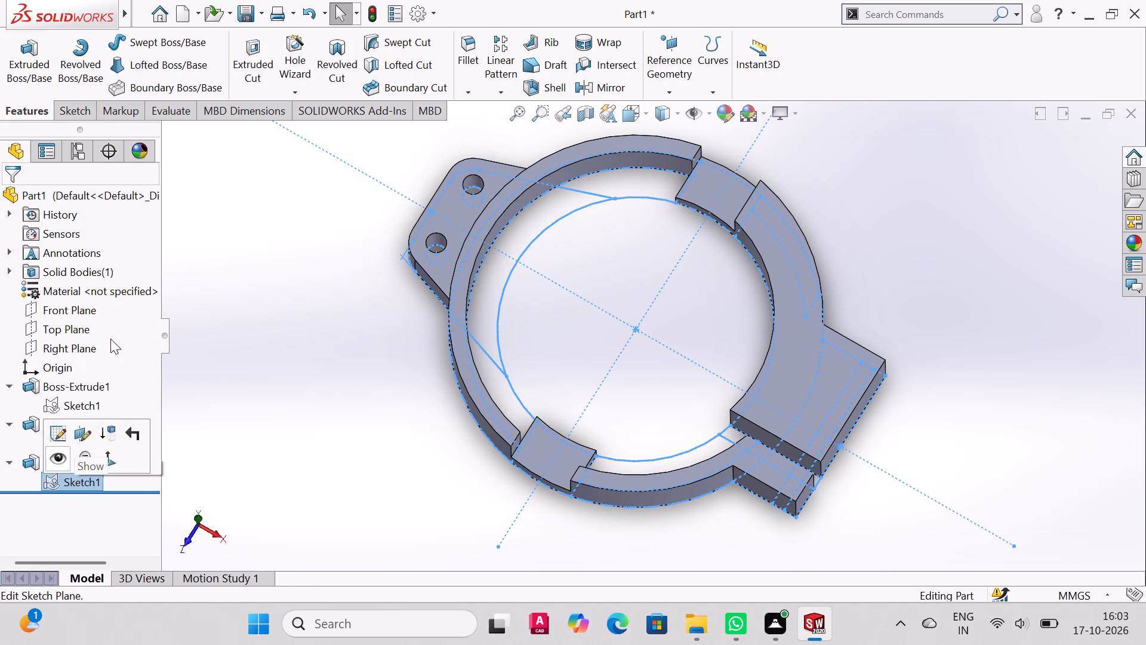
click(31, 53)
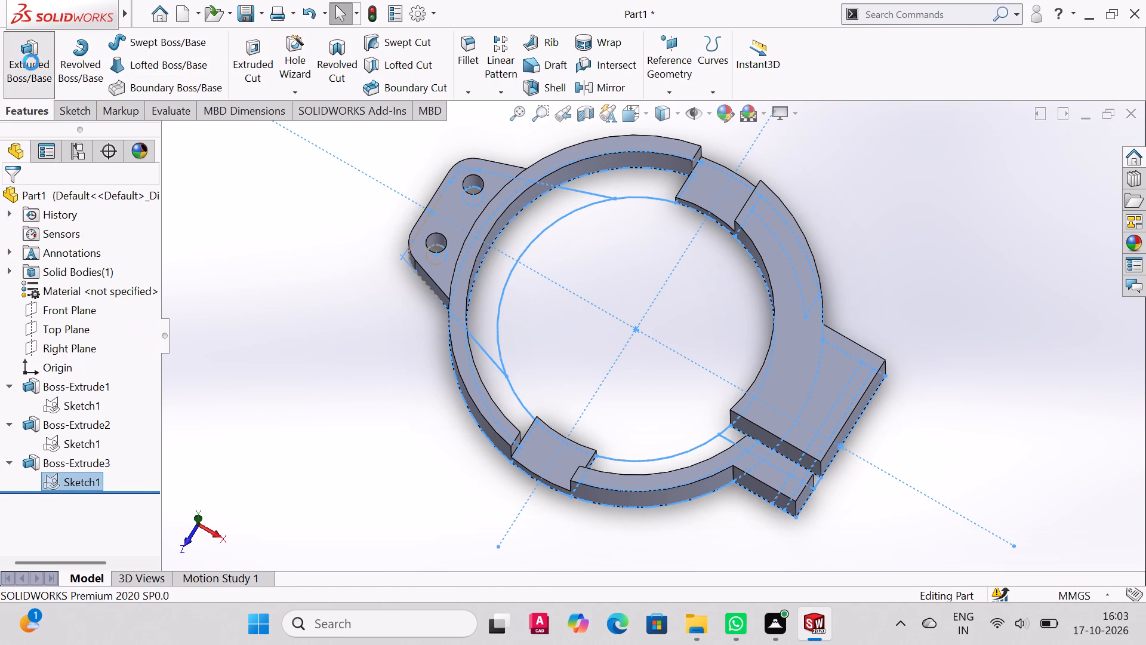
click(522, 226)
click(633, 182)
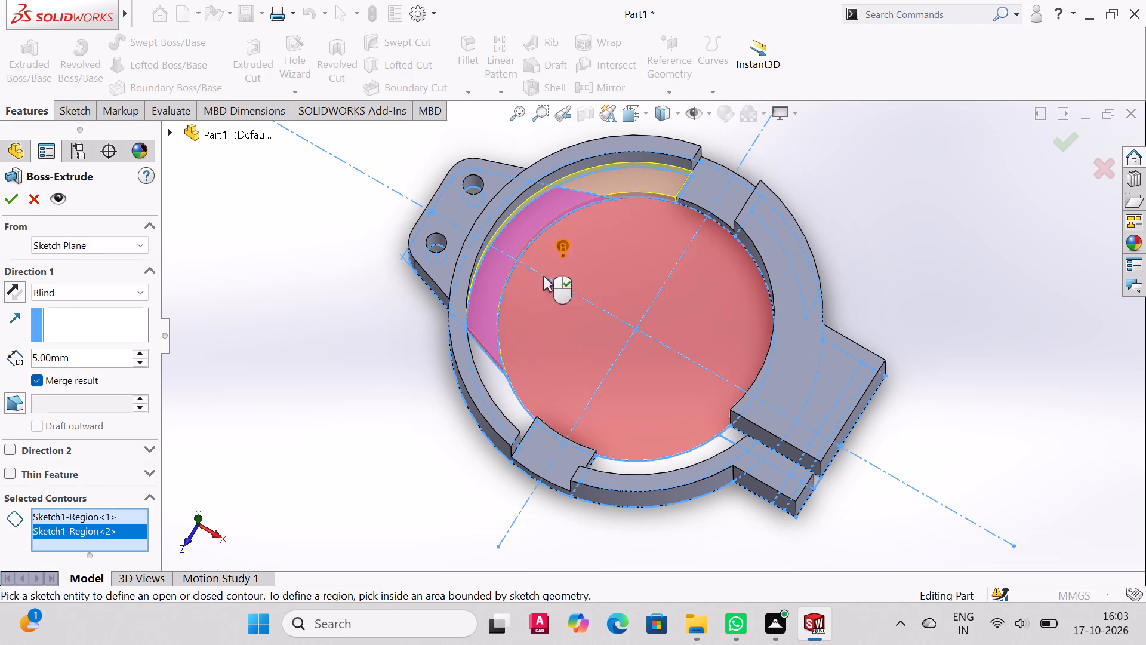
click(489, 373)
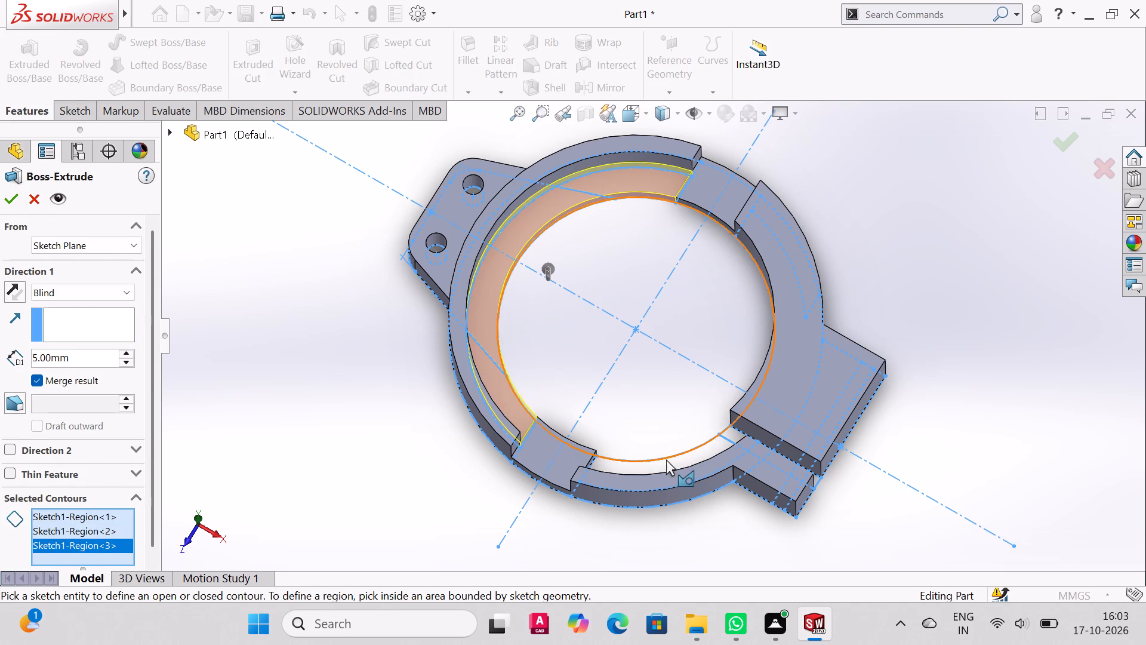
click(659, 463)
drag(95, 359, 0, 344)
text(11)
key(Return)
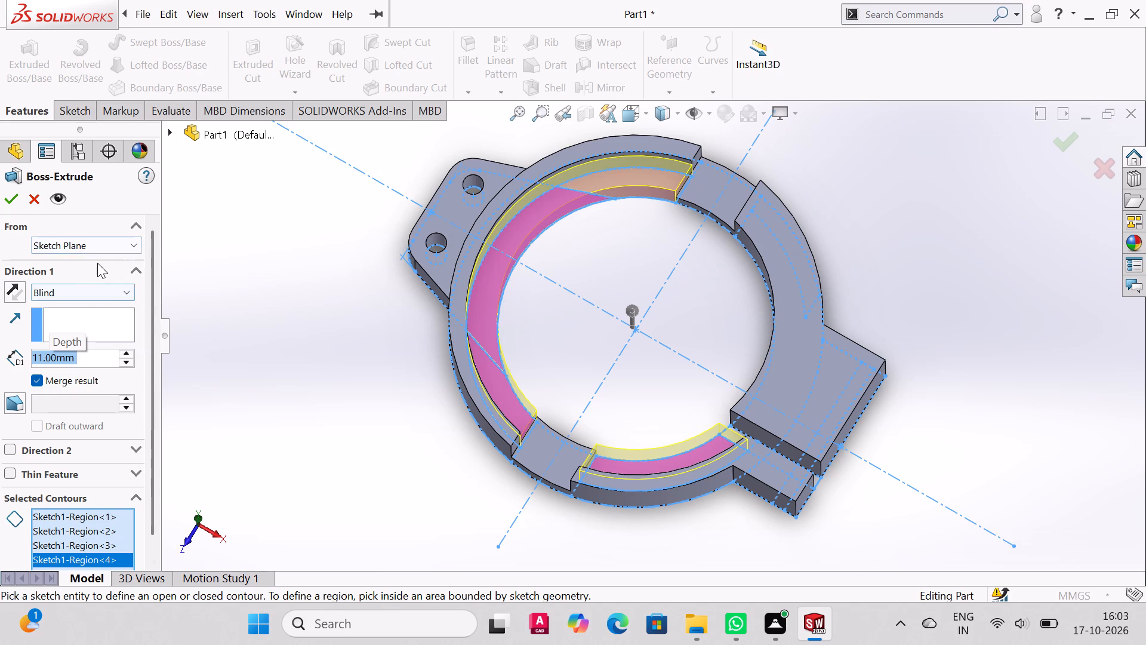
click(19, 206)
Inspect the ring's inner ledge, gap floors, lug and slit boss from several angles.
middle_drag(695, 407, 716, 308)
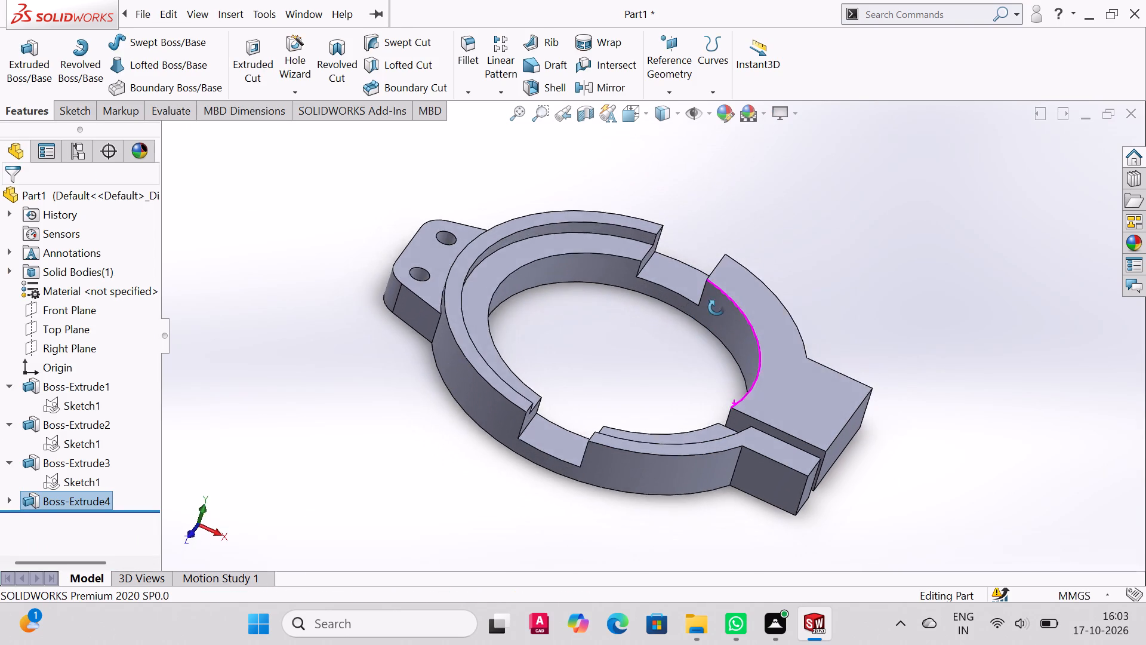
middle_drag(716, 308, 707, 411)
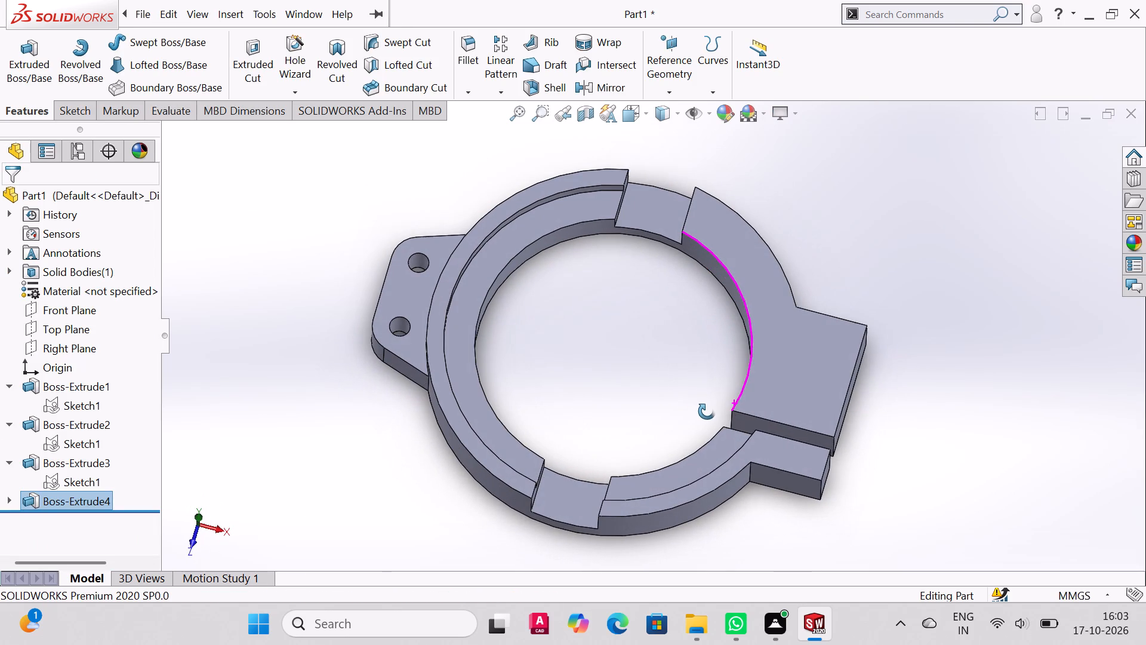
middle_drag(707, 411, 707, 411)
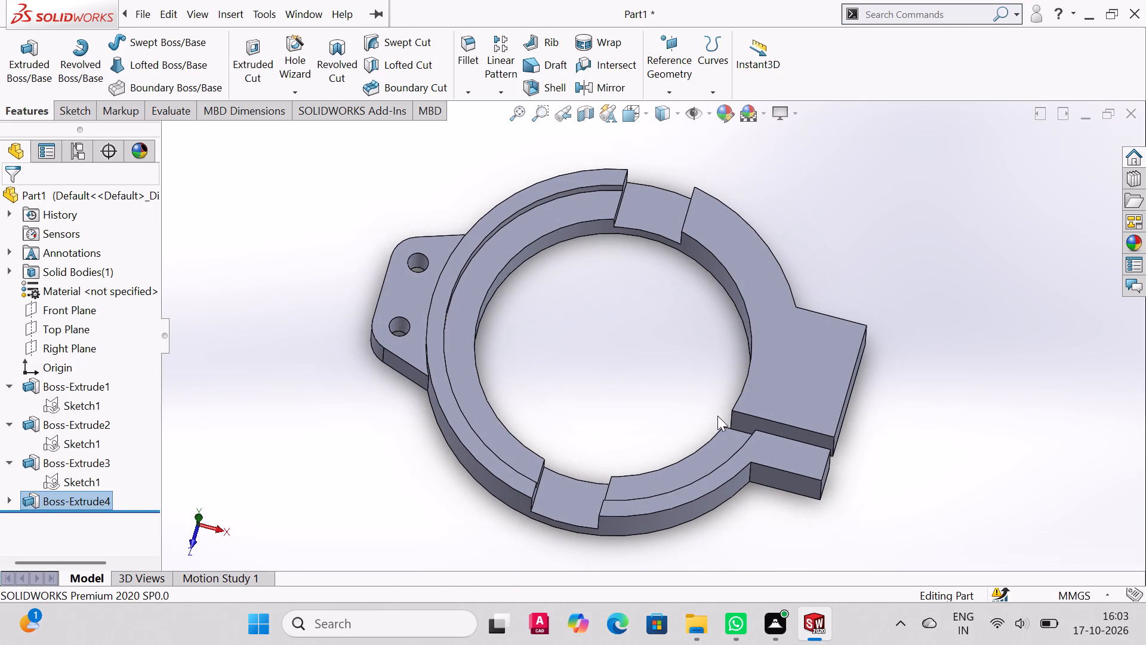
middle_drag(790, 430, 811, 382)
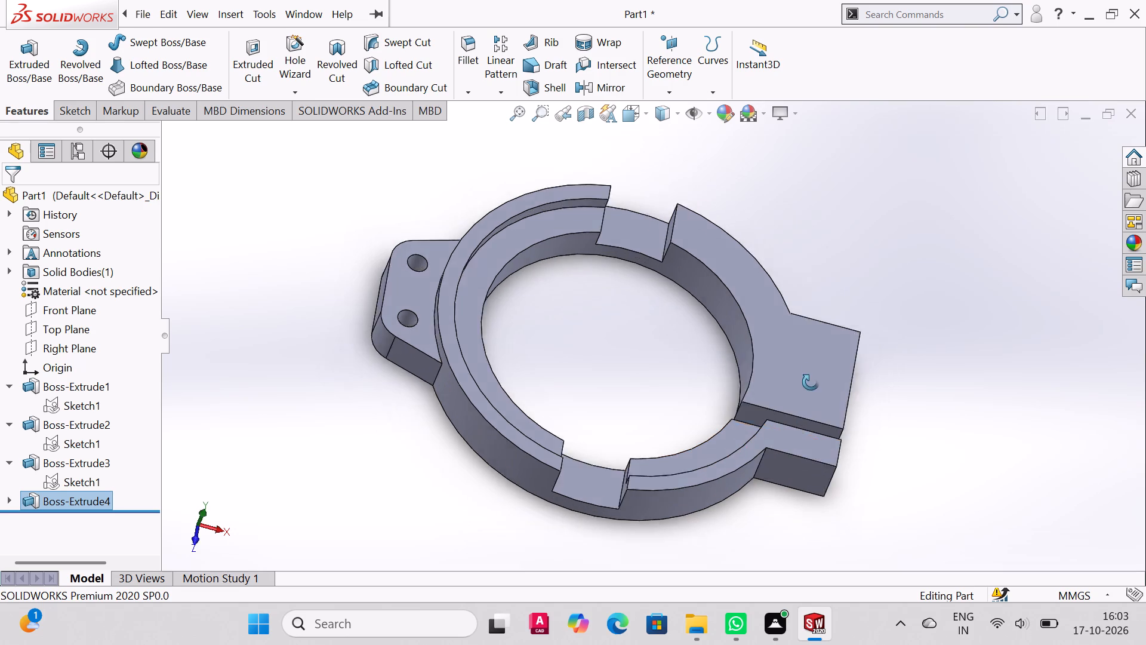
middle_drag(811, 382, 792, 379)
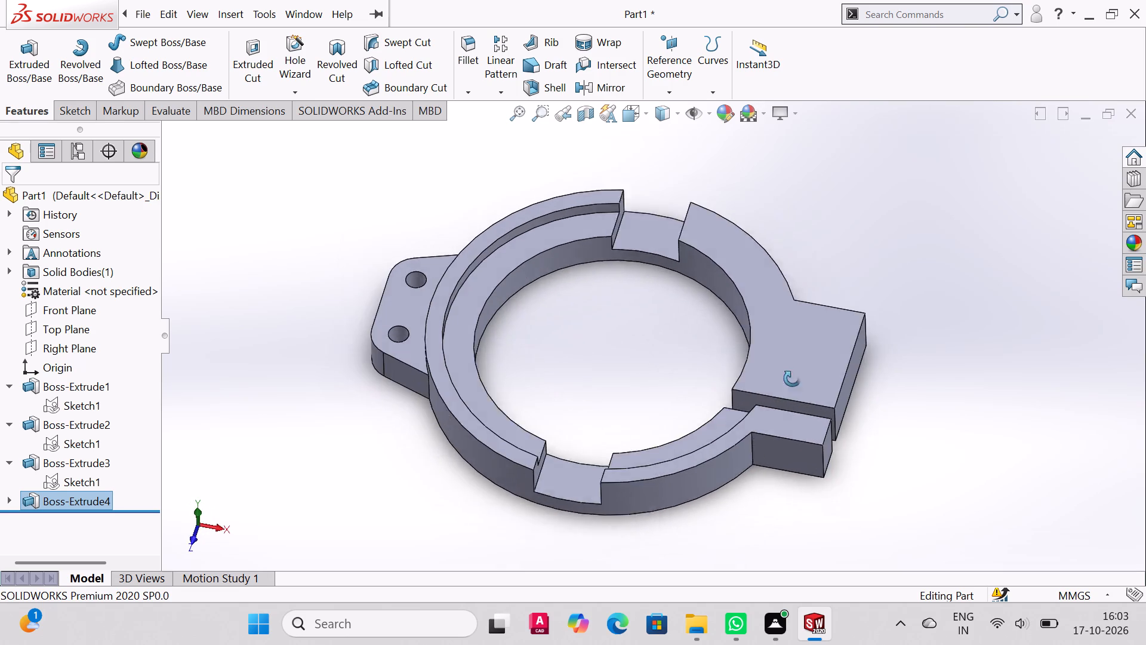
middle_drag(792, 379, 812, 355)
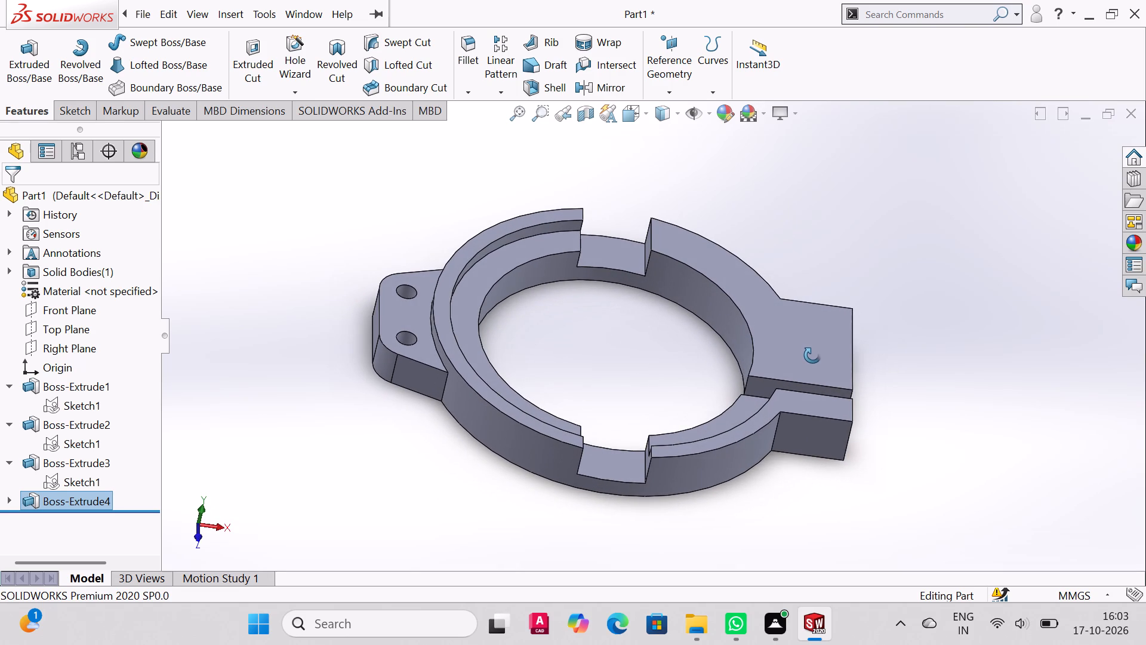
middle_drag(812, 355, 812, 361)
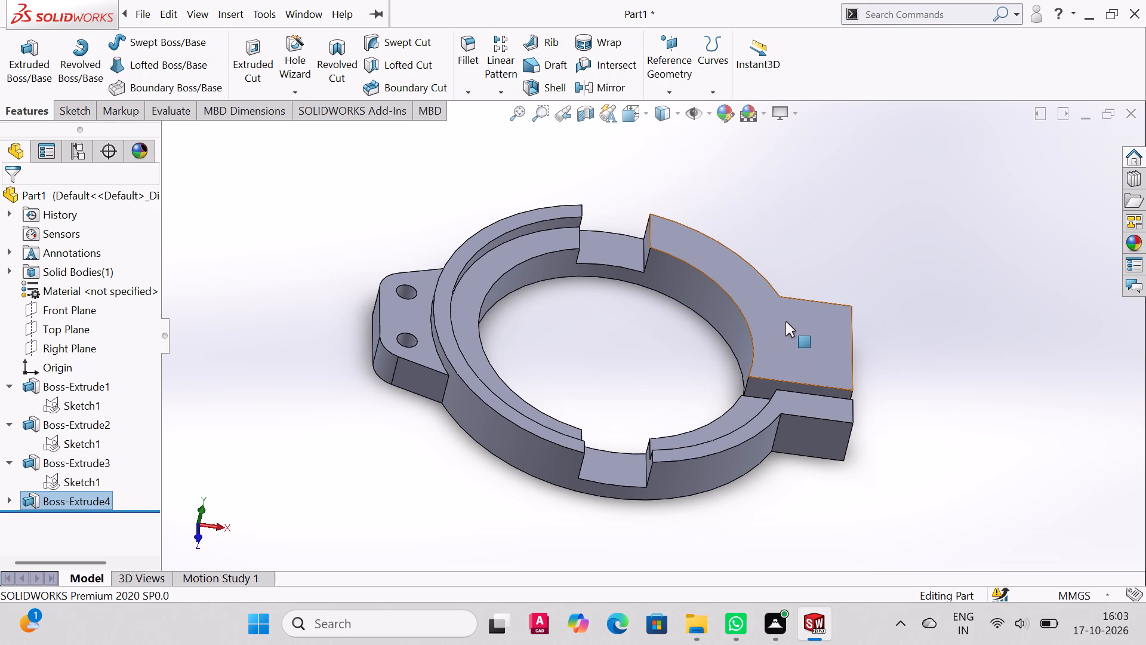
middle_drag(785, 321, 771, 342)
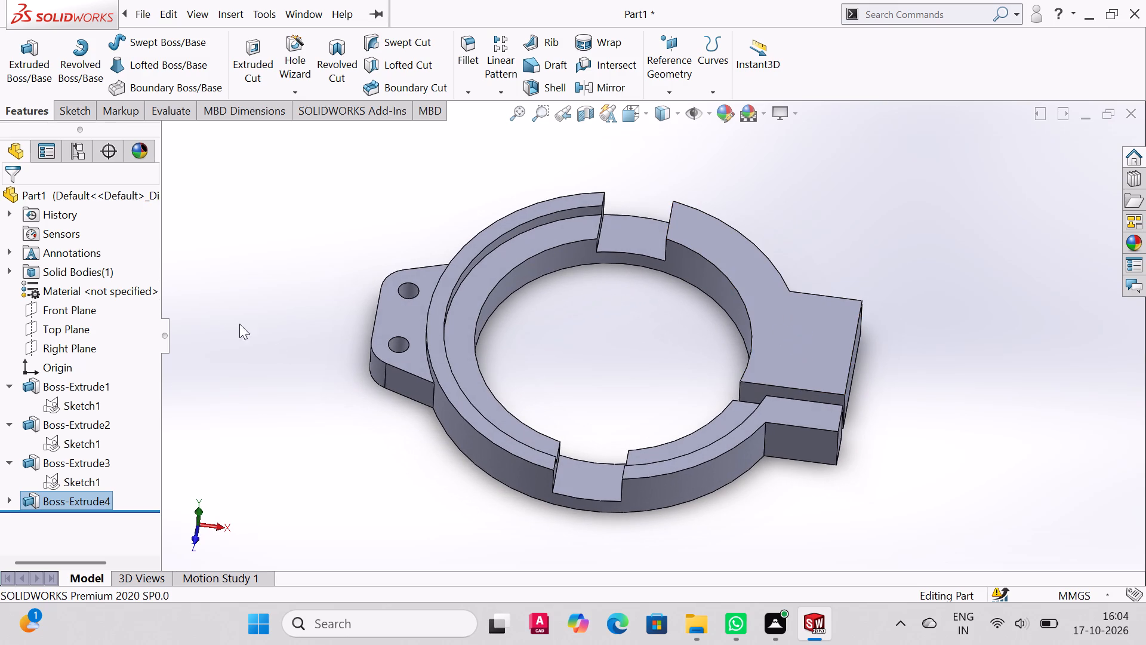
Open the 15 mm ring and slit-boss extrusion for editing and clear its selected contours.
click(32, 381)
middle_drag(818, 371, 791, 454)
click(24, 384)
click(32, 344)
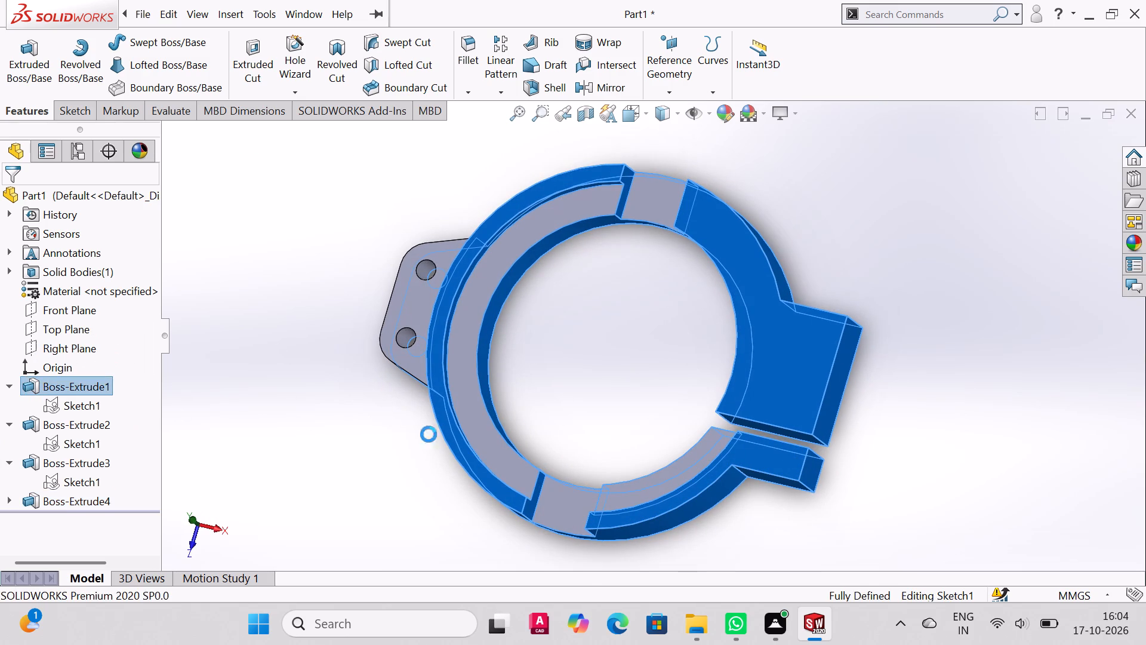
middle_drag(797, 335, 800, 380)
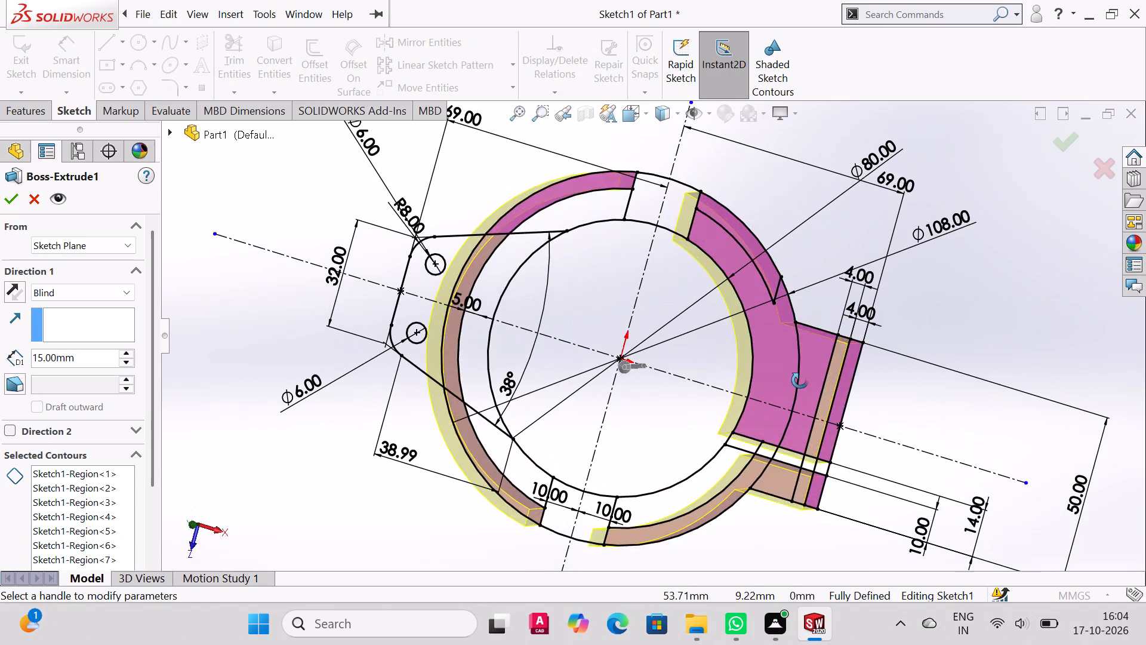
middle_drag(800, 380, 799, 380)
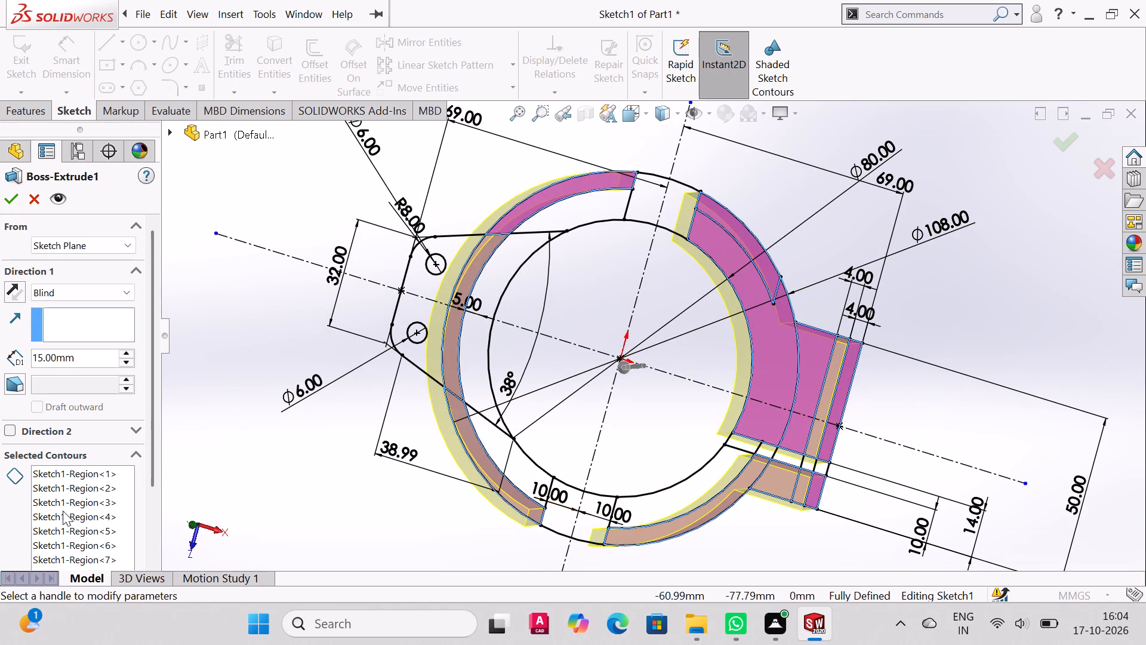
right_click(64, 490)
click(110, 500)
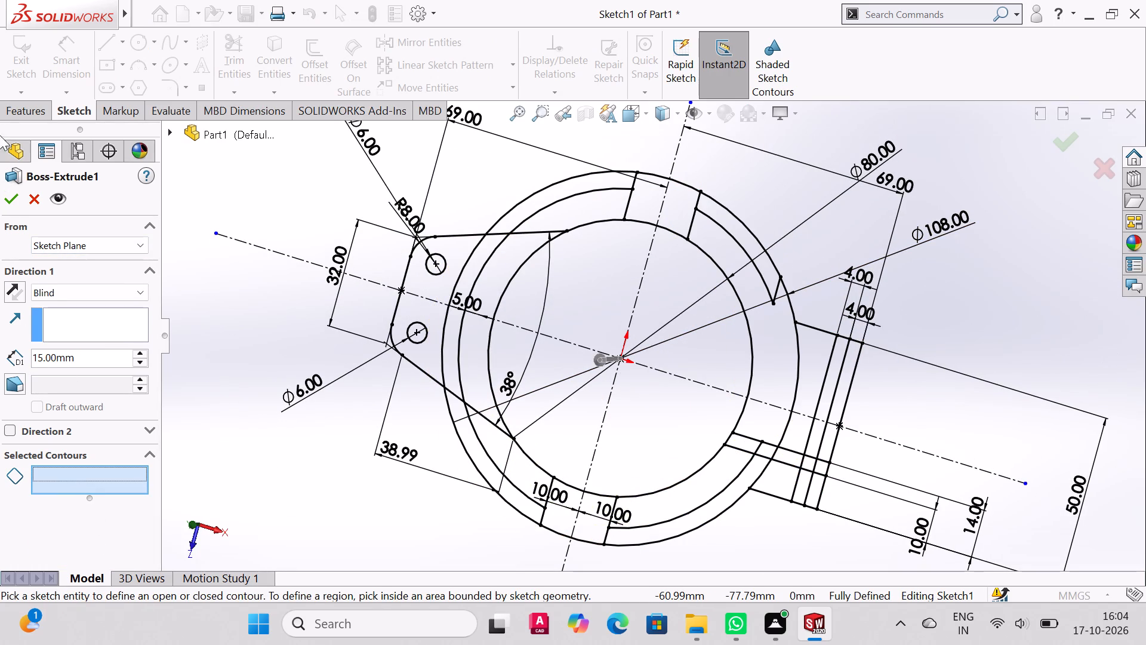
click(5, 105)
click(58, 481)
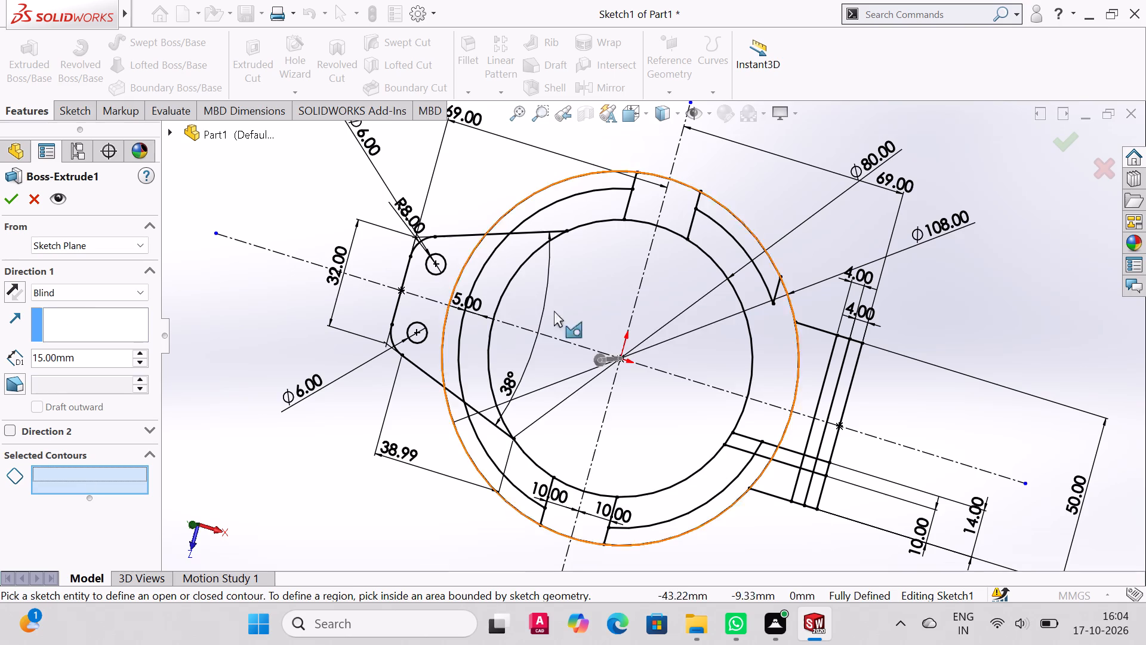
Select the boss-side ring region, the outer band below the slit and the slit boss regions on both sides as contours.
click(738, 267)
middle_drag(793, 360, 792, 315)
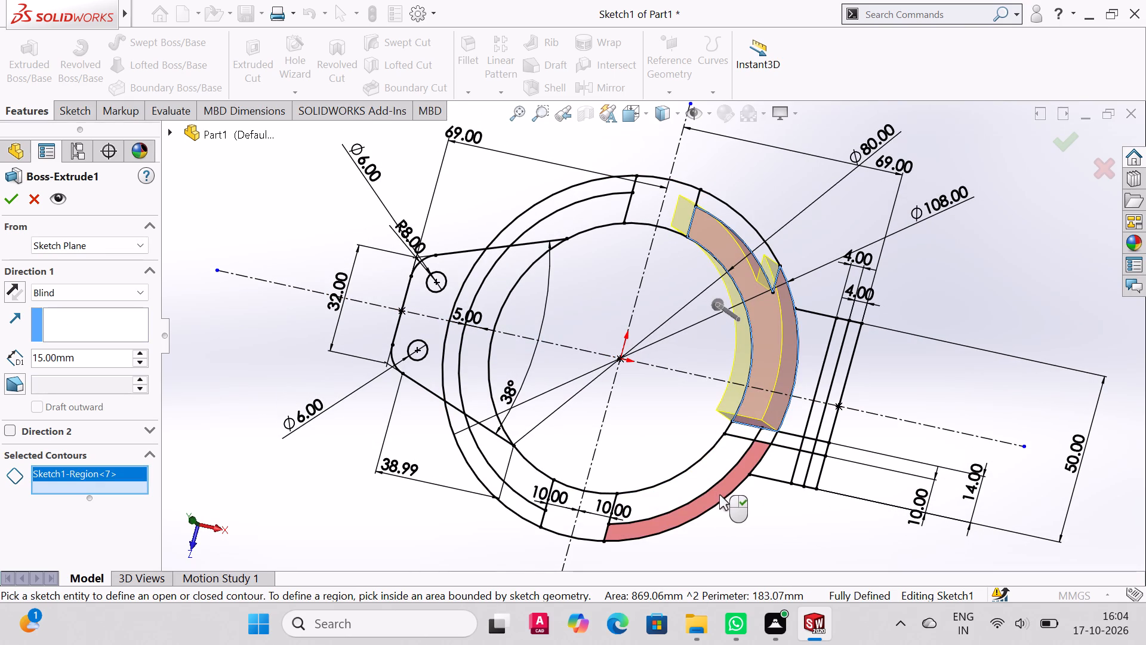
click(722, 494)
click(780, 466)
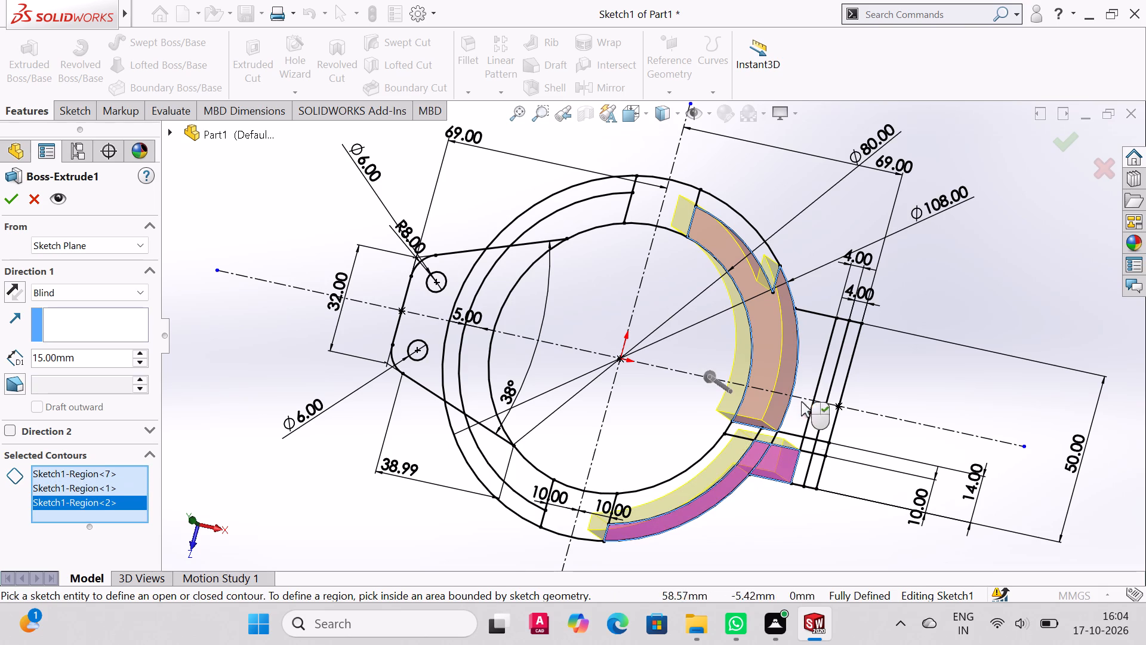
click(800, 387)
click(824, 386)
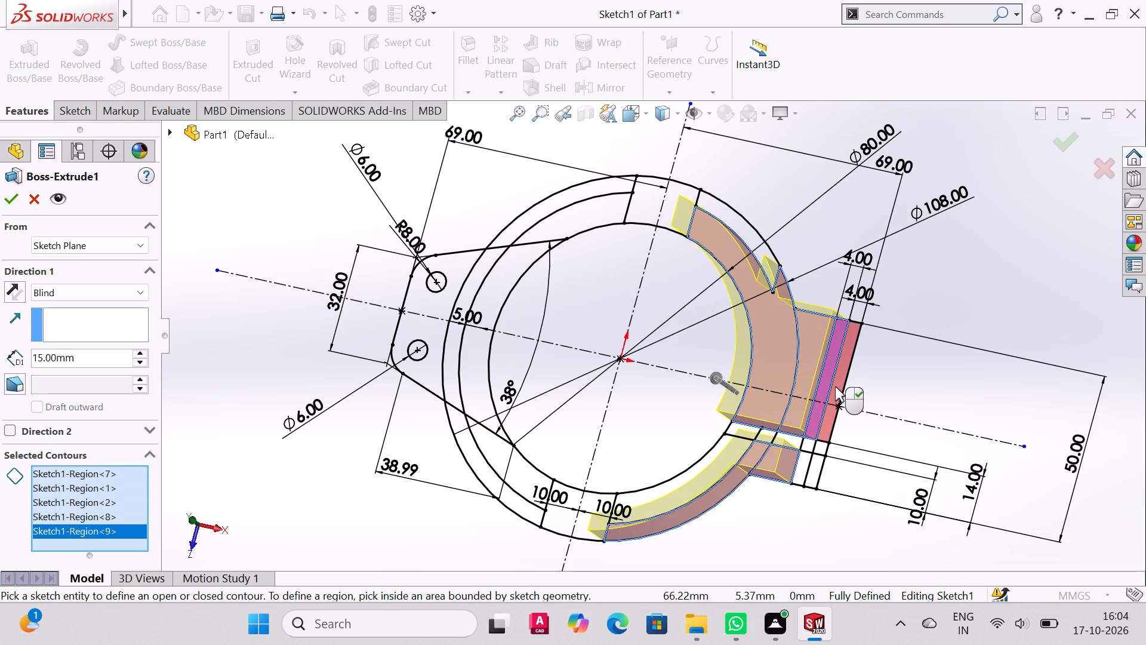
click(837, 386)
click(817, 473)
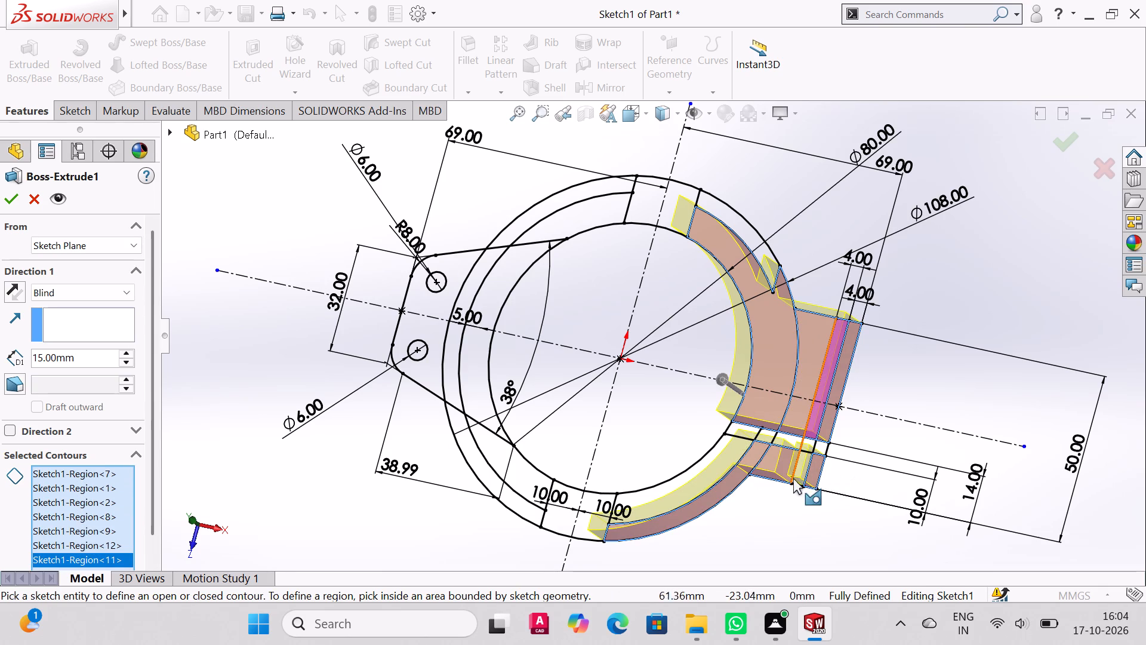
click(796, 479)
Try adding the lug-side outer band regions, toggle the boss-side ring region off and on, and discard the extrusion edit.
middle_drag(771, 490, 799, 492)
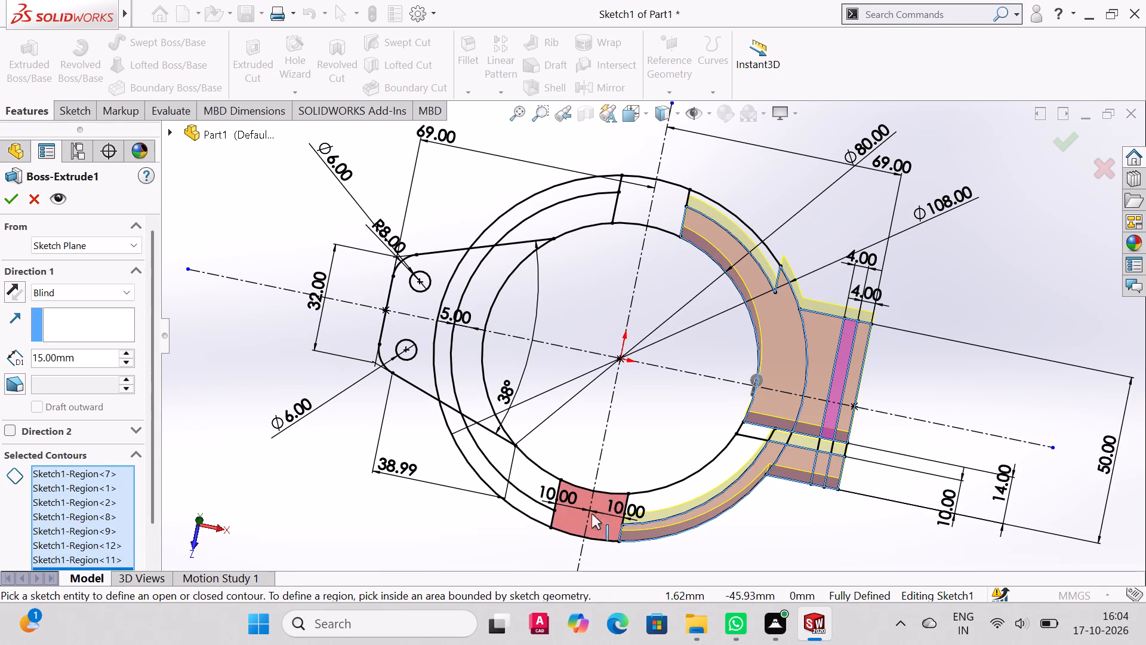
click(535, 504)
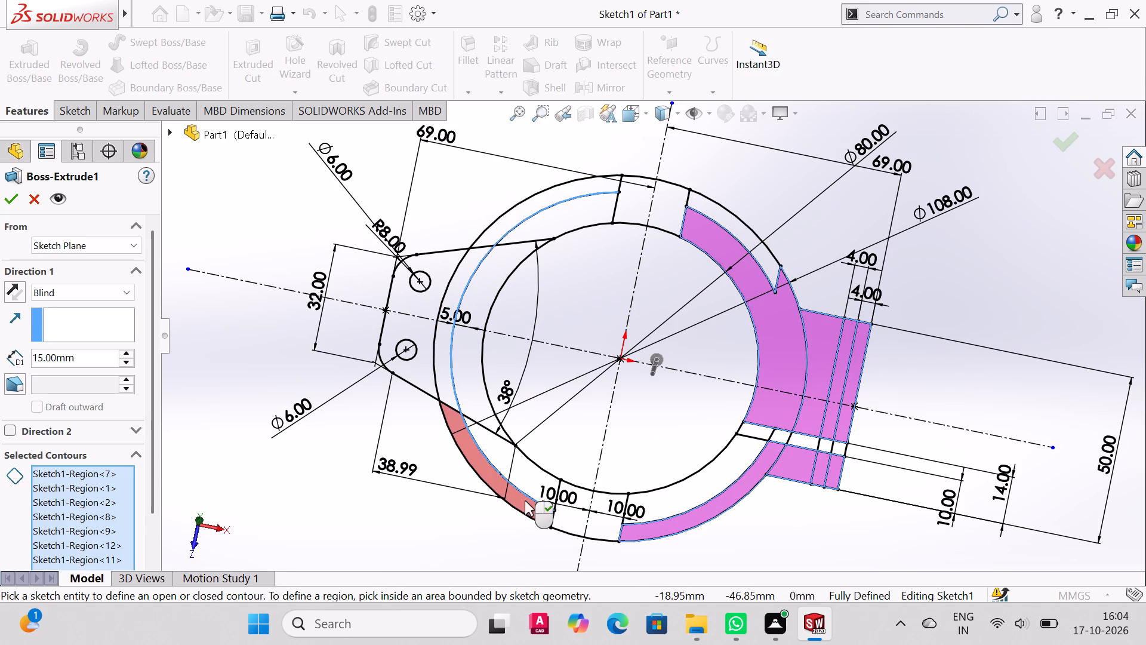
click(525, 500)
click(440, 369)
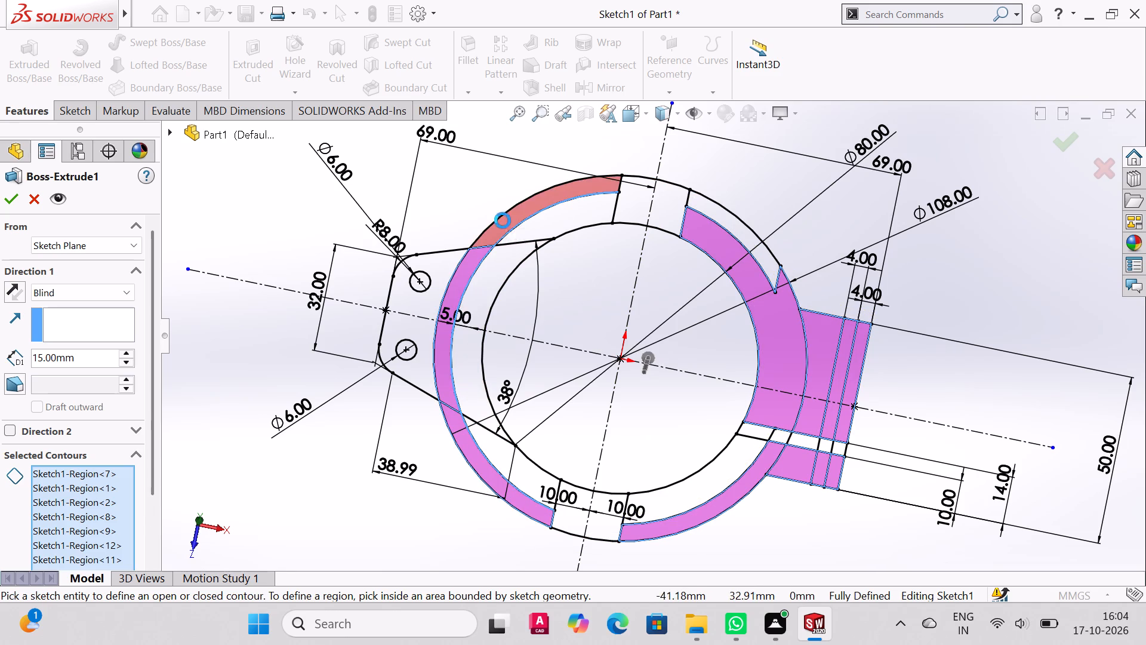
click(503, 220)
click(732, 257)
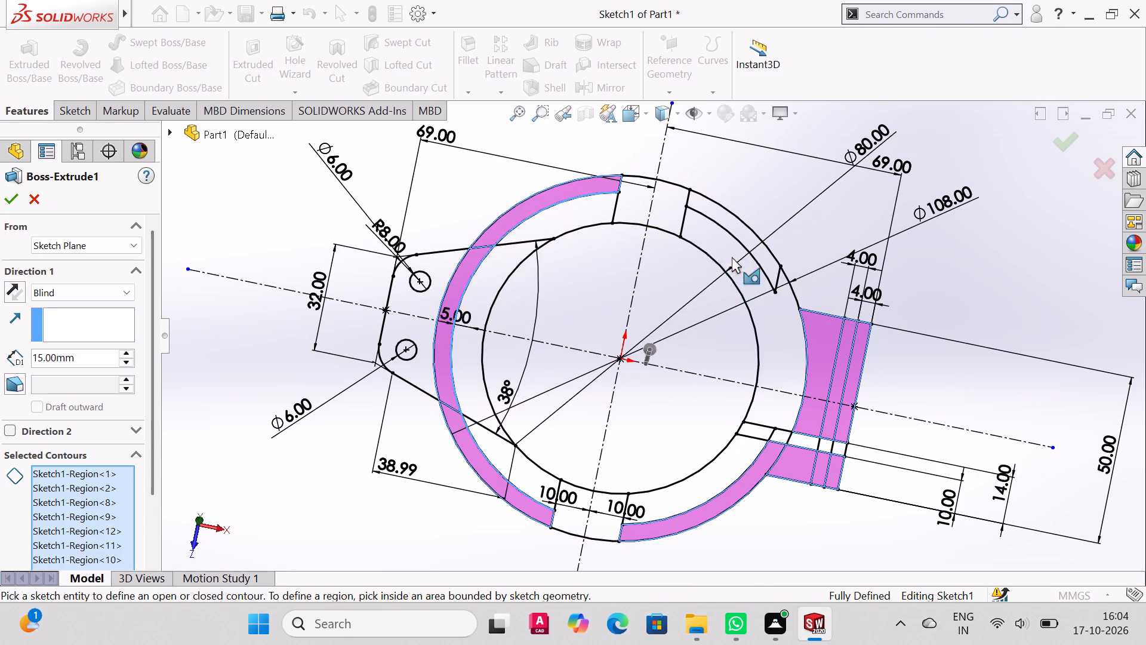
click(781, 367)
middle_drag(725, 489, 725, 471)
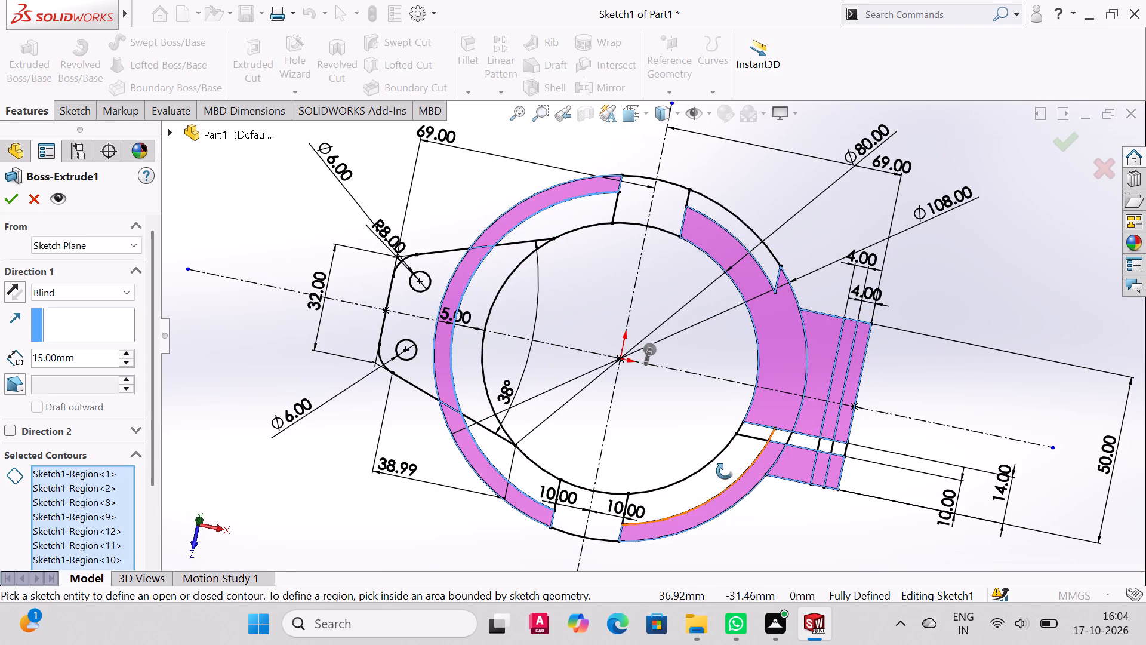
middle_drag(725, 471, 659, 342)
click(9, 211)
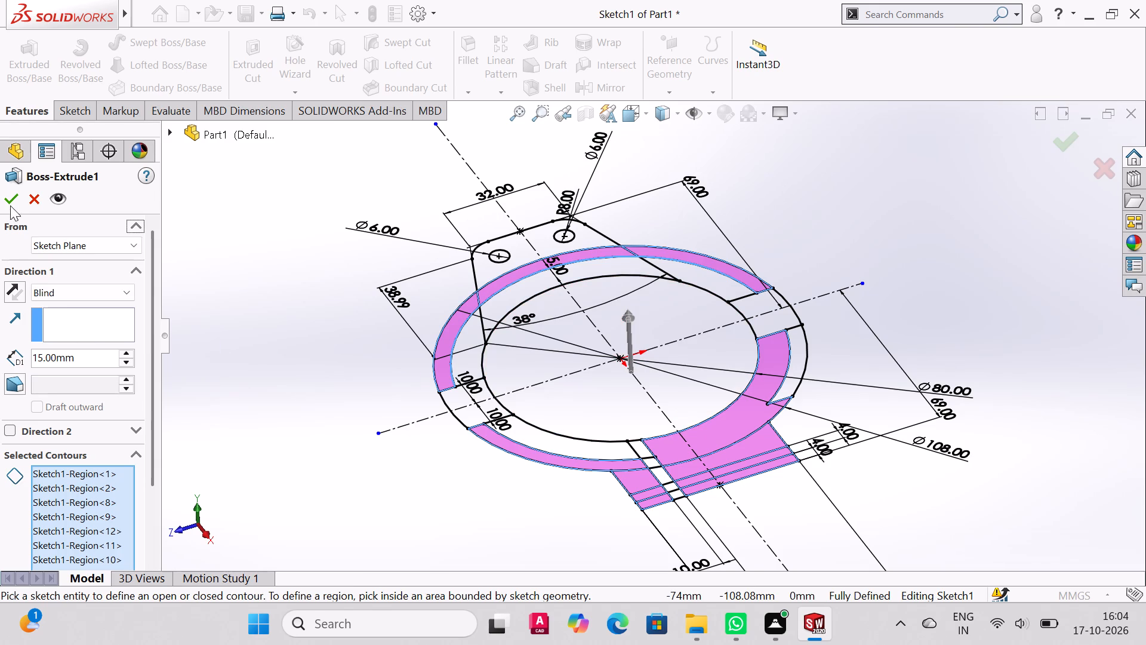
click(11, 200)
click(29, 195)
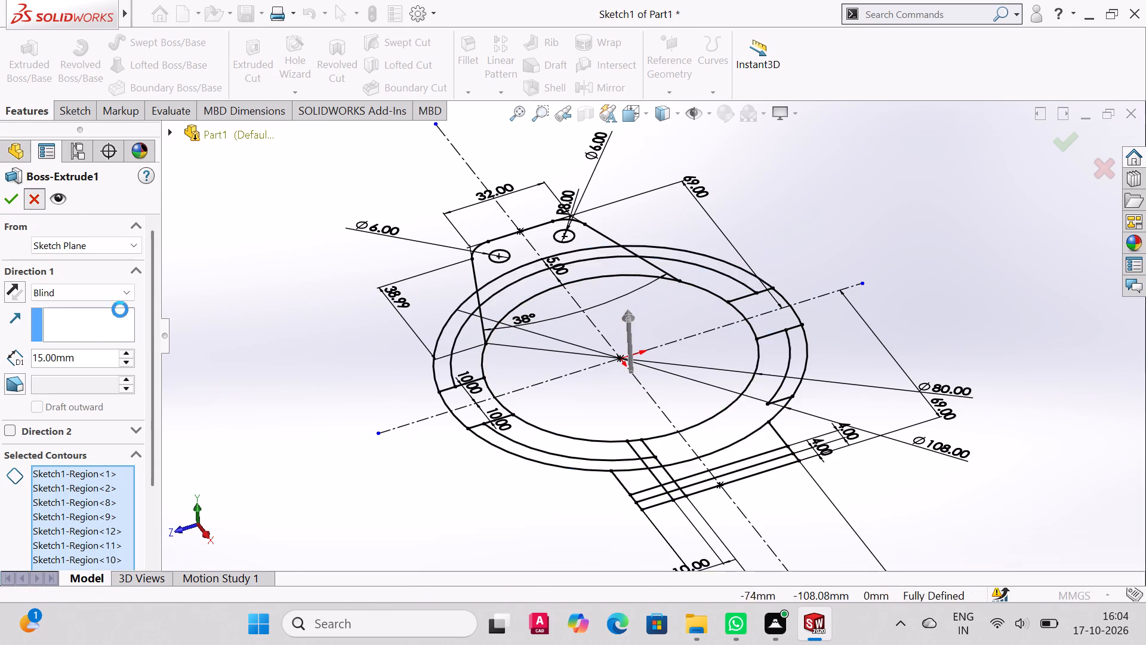
Reopen the 15 mm ring and slit-boss extrusion for editing and clear all of its selected contours.
middle_drag(421, 326, 449, 429)
middle_drag(559, 435, 594, 422)
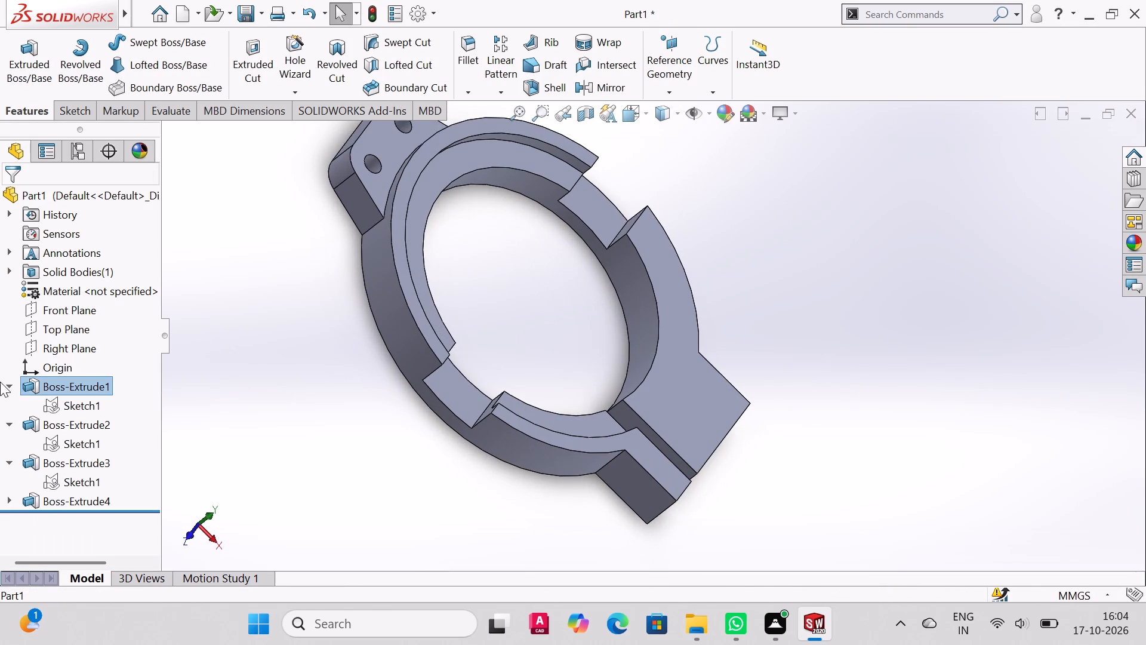
click(32, 382)
click(41, 340)
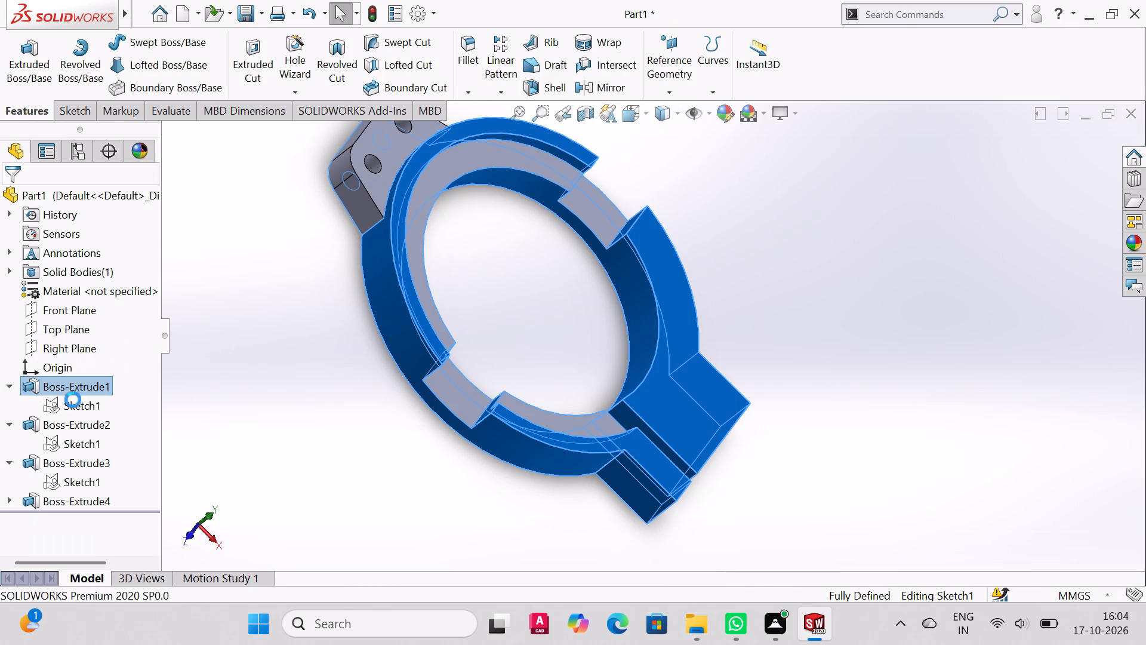
middle_drag(723, 296, 671, 327)
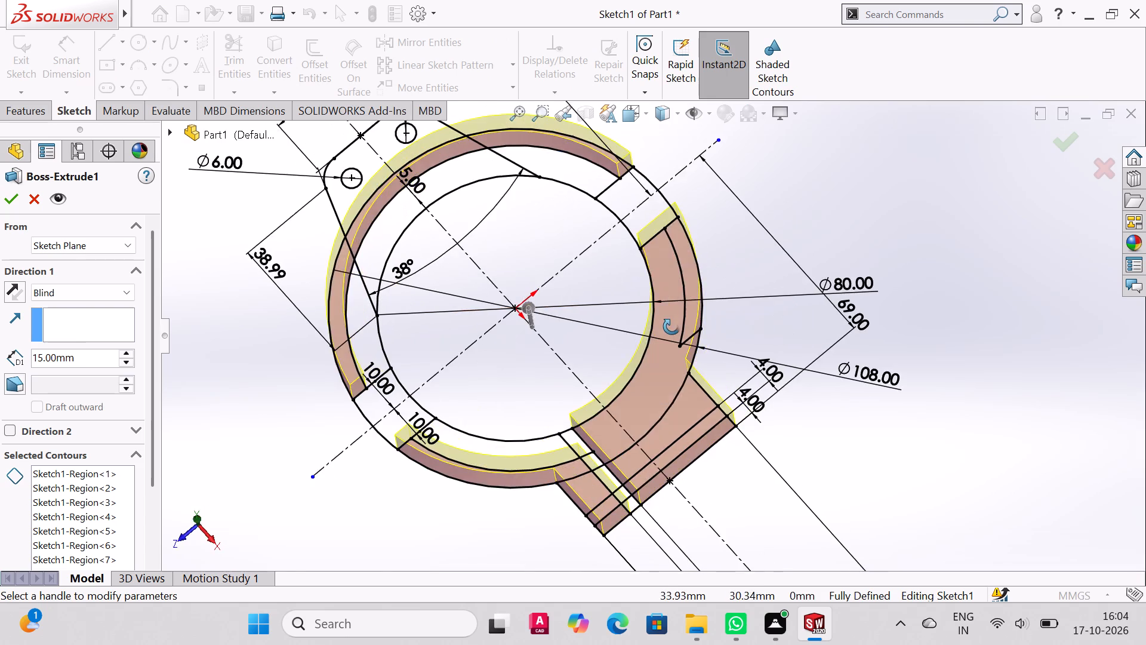
middle_drag(671, 327, 655, 302)
middle_drag(686, 302, 701, 324)
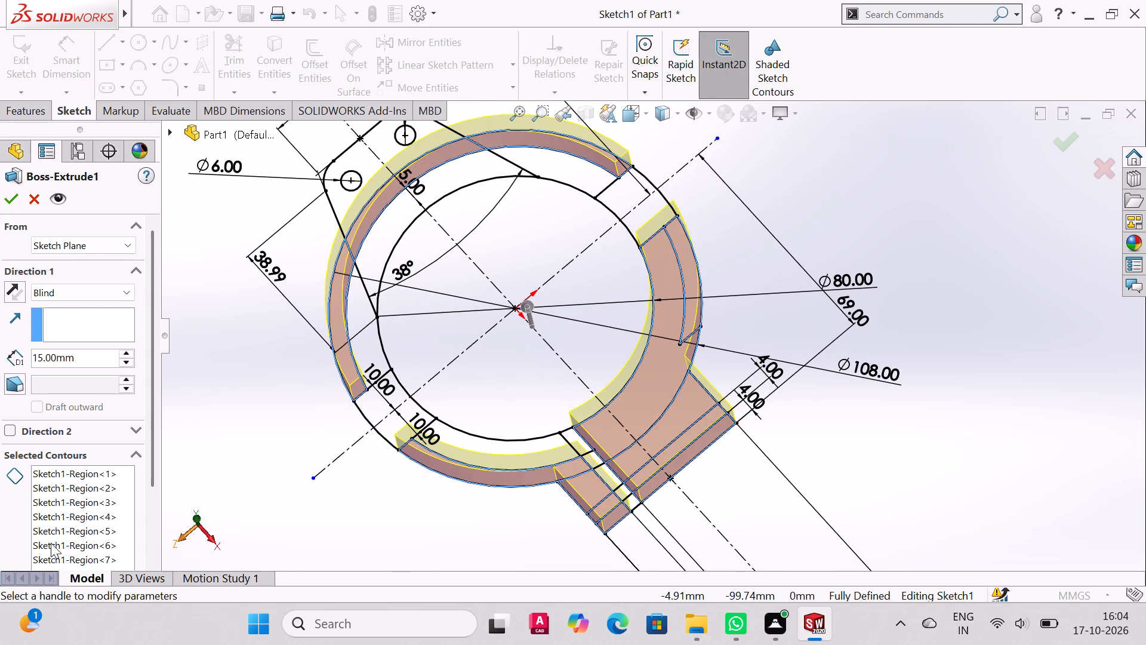
click(97, 468)
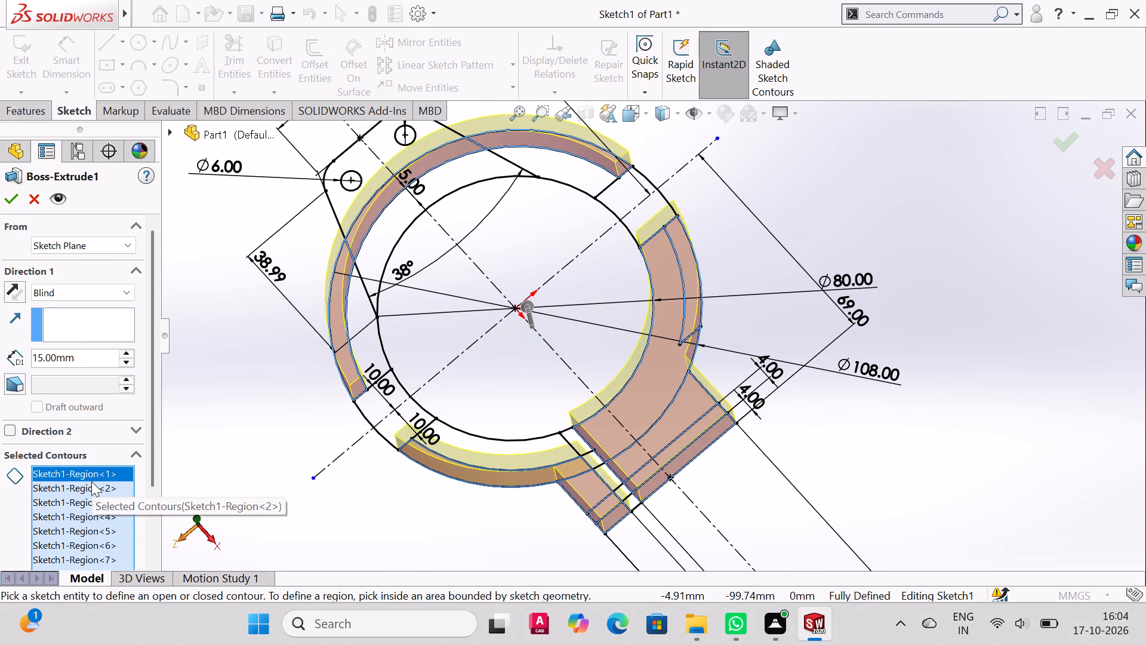
click(91, 490)
click(91, 497)
right_click(103, 487)
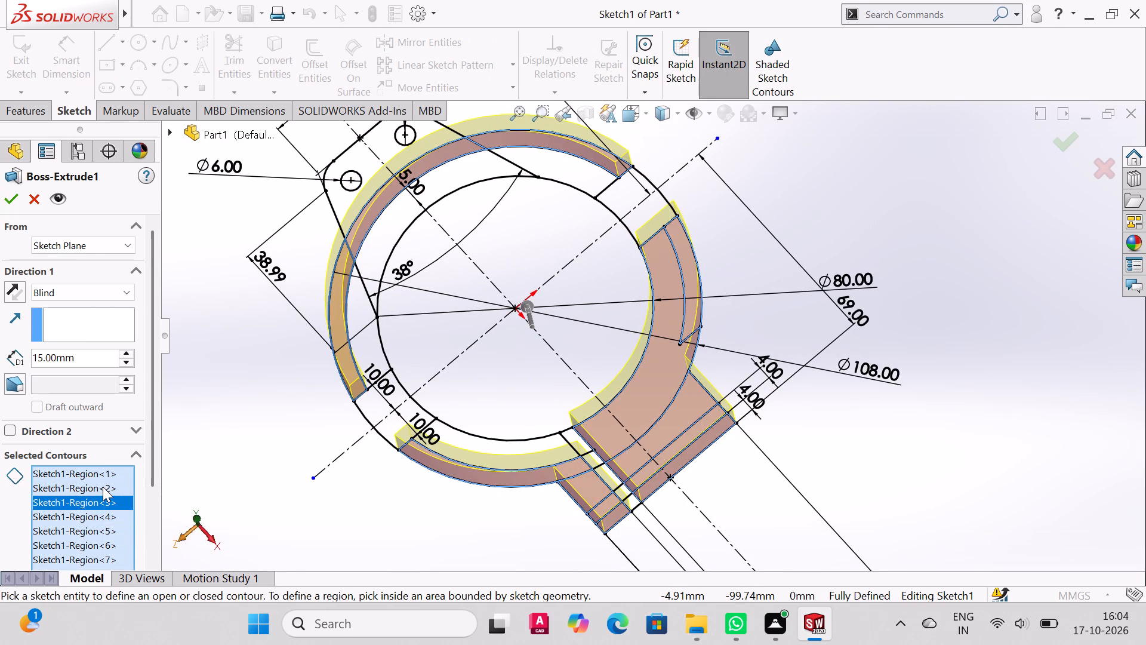
click(156, 500)
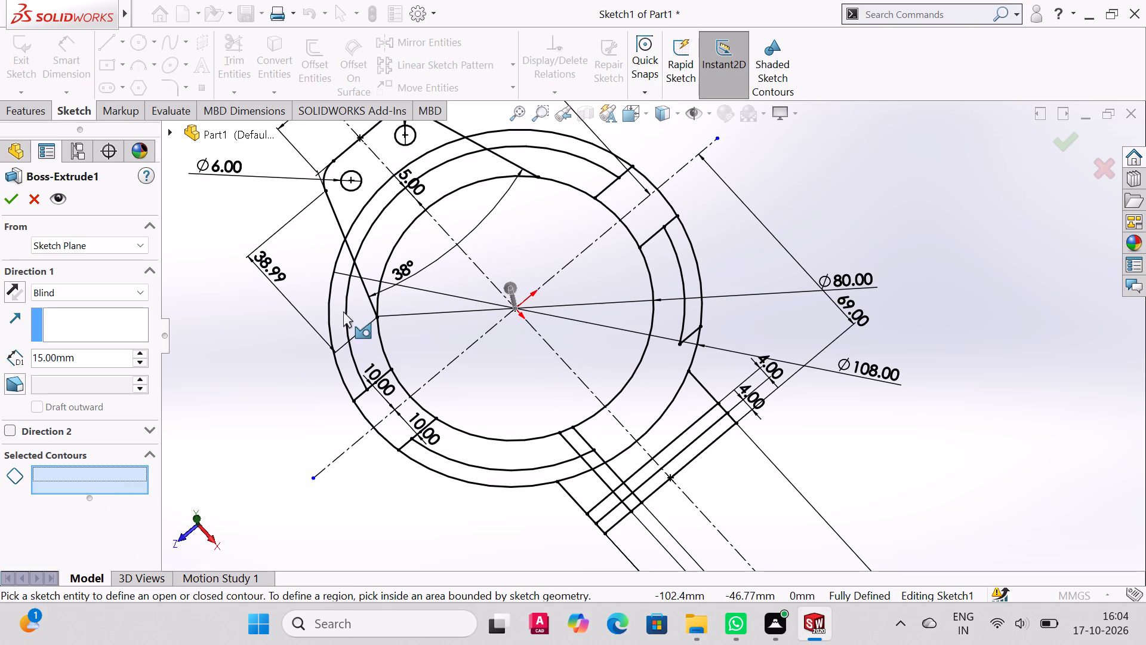
Select the outer band beside the slit and all slit-boss regions on both sides of the slit as contours.
click(542, 477)
click(595, 495)
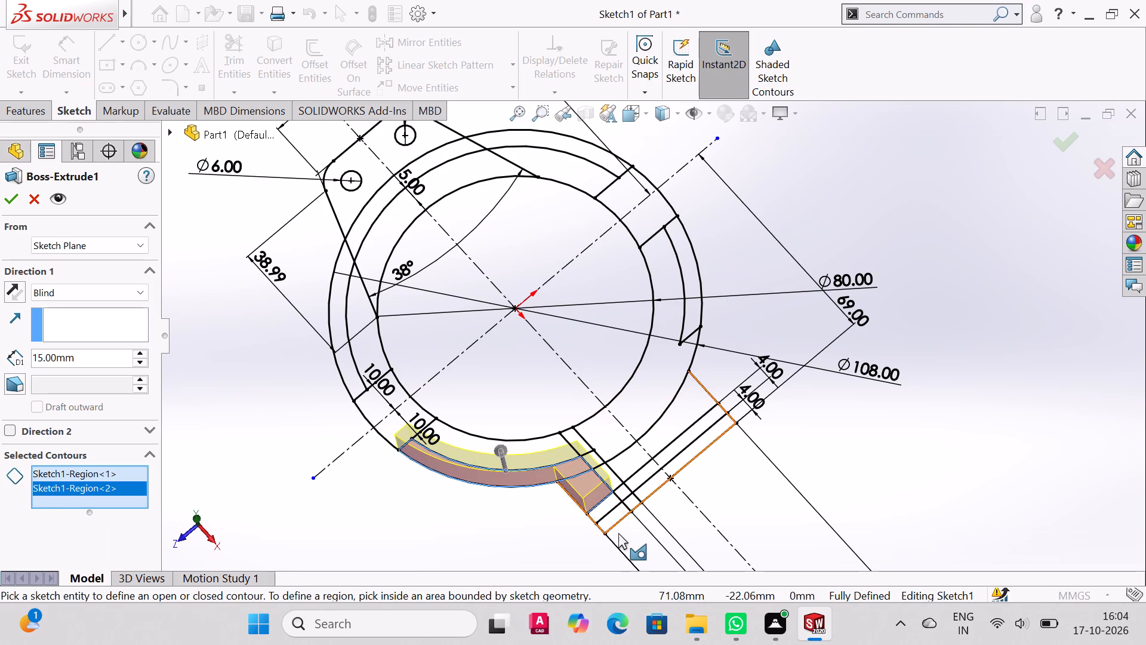
click(611, 522)
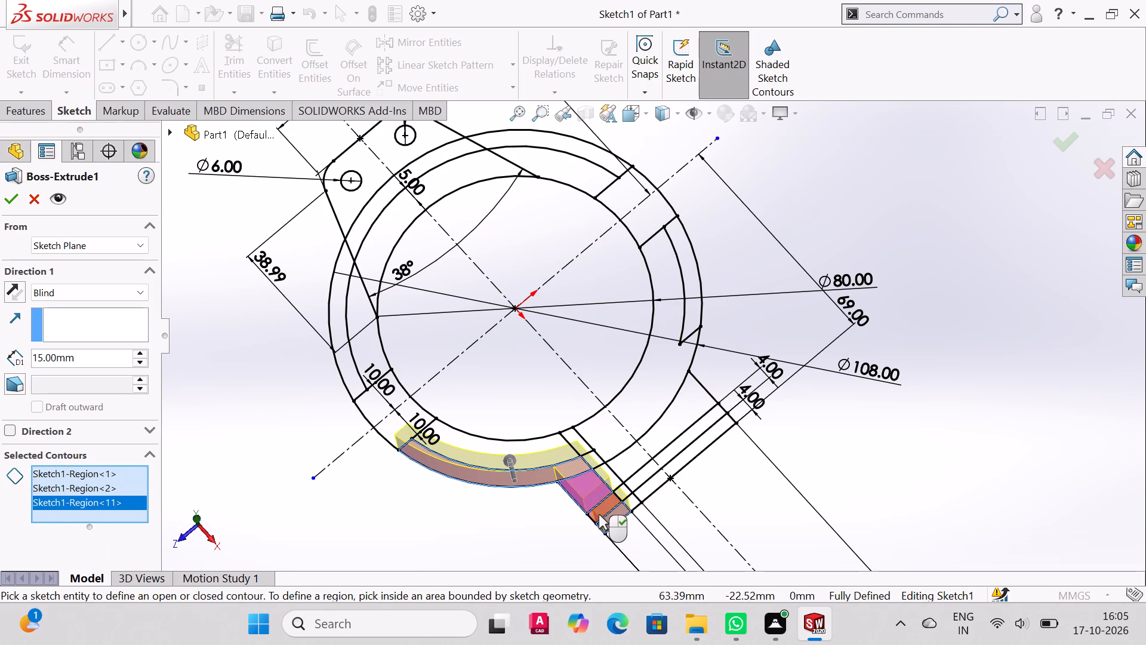
click(599, 514)
click(689, 457)
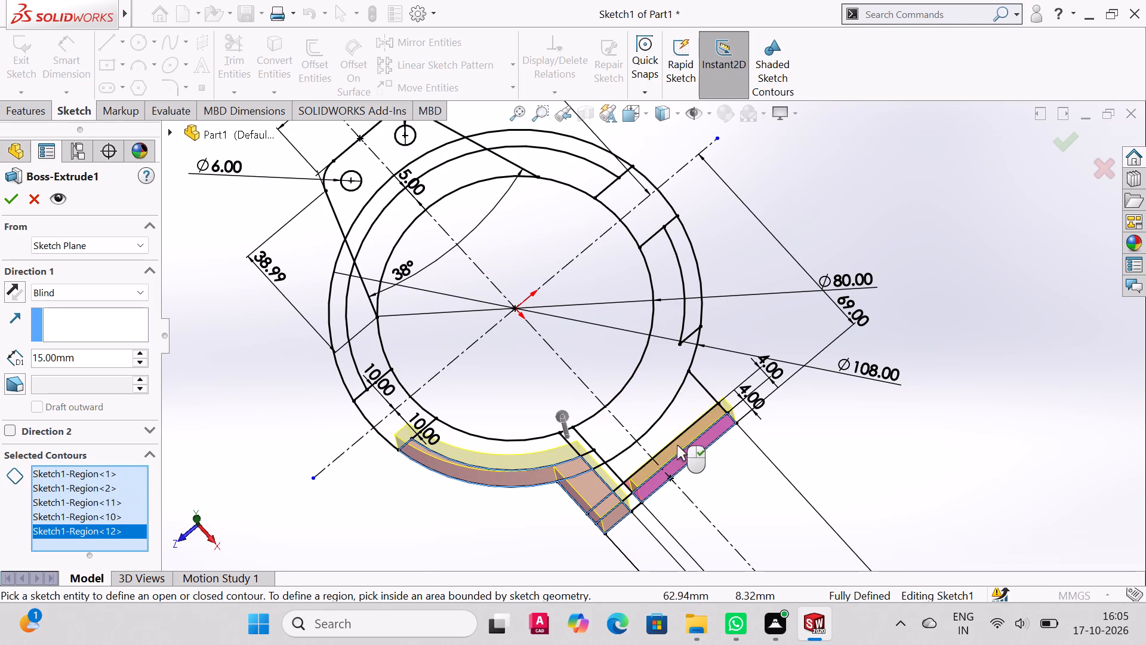
click(669, 435)
middle_drag(690, 432, 696, 441)
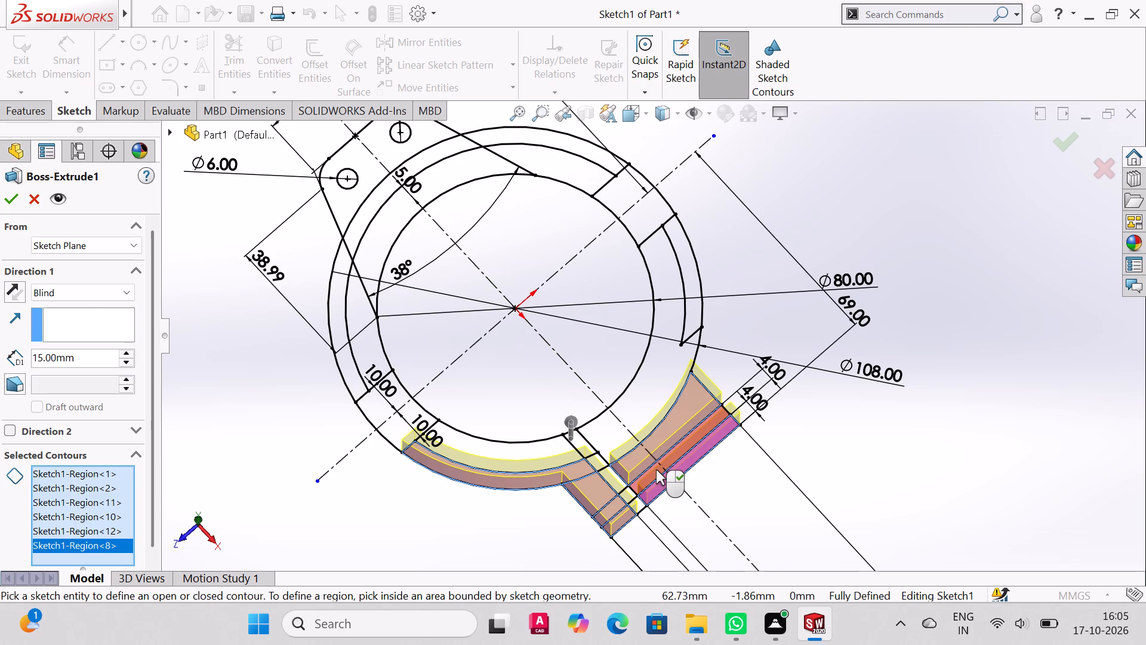
click(656, 469)
middle_drag(677, 463, 691, 486)
Add the lug-side outer band regions and the short boss-side outer band segment, leave out the wide boss-side ring region, and apply the 15 mm extrusion edit.
click(661, 410)
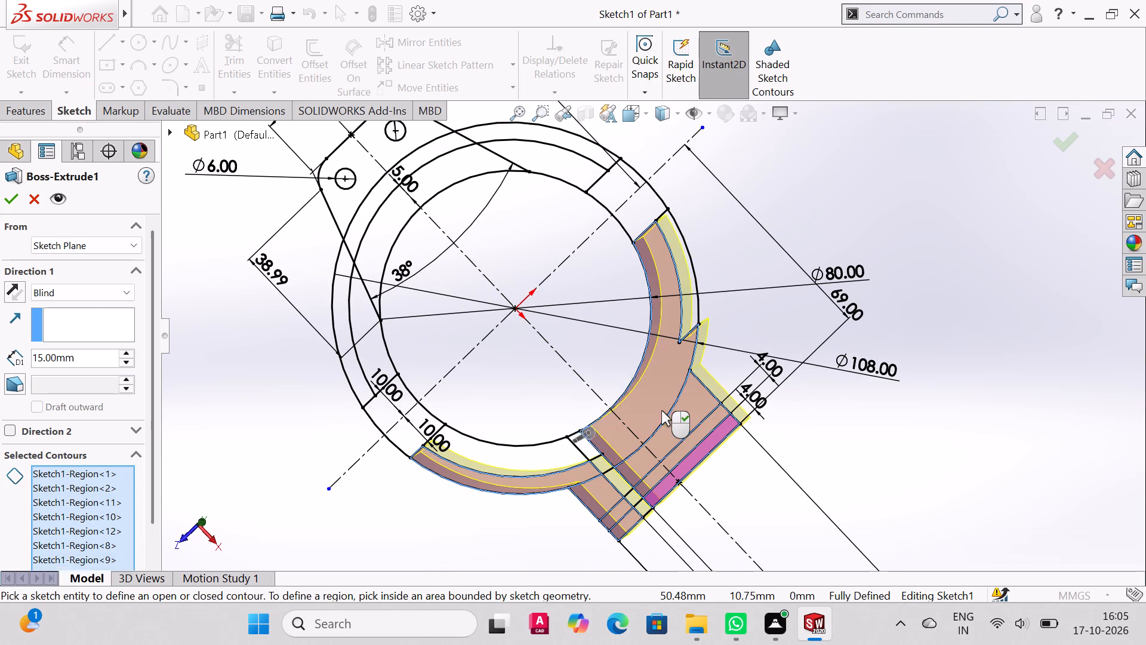
click(361, 380)
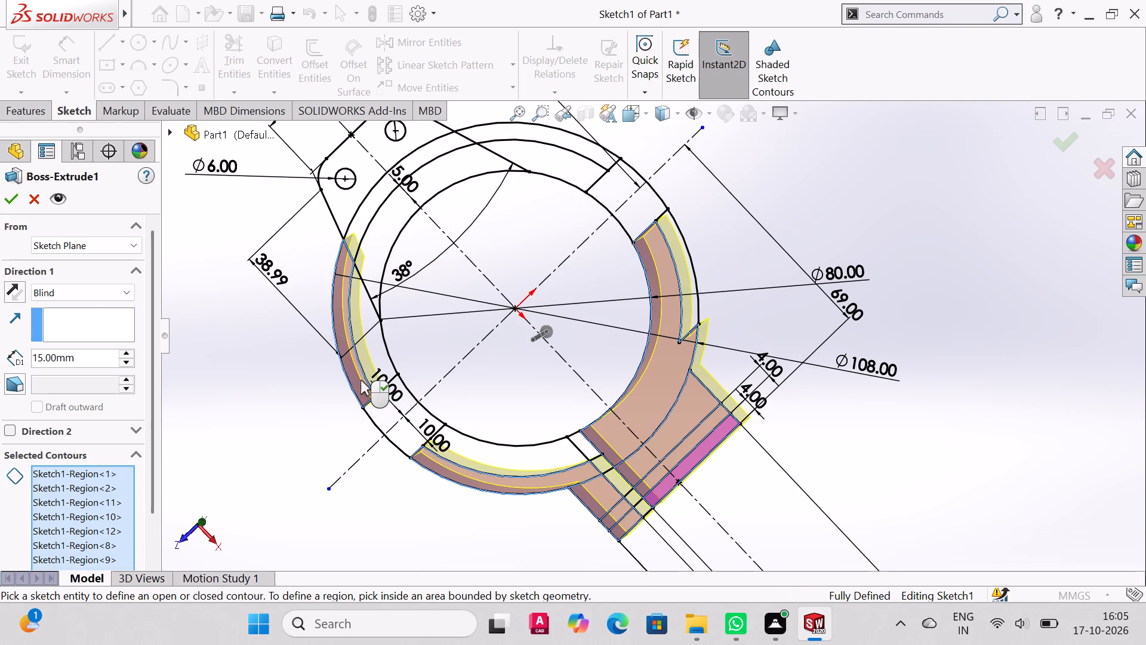
click(359, 219)
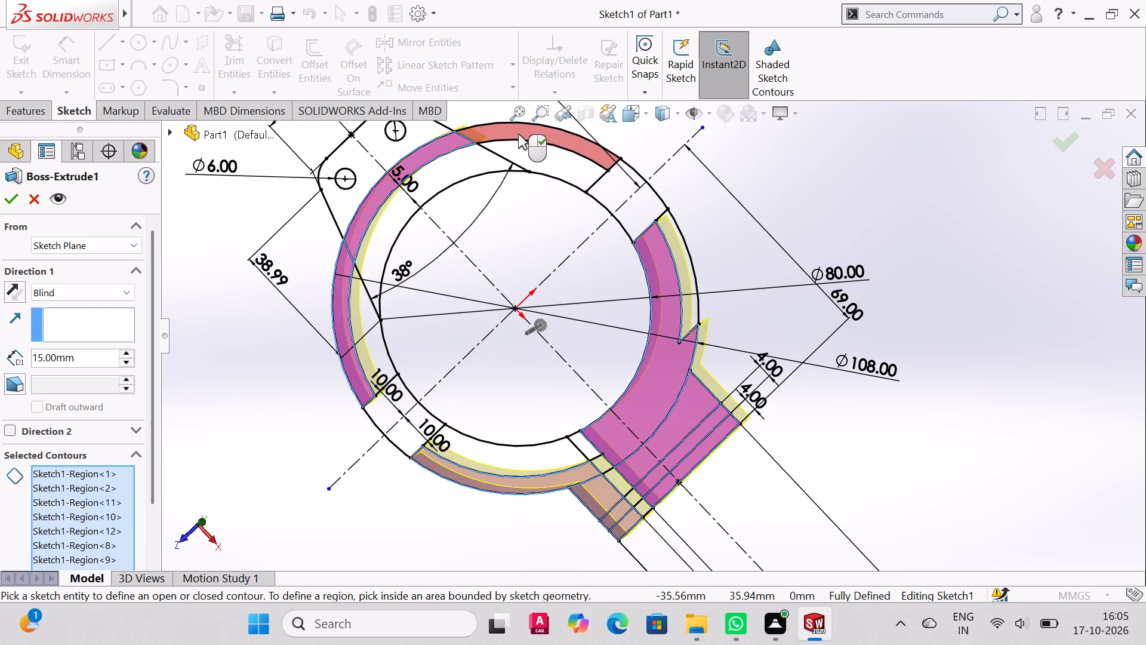
click(518, 134)
middle_drag(820, 272, 795, 205)
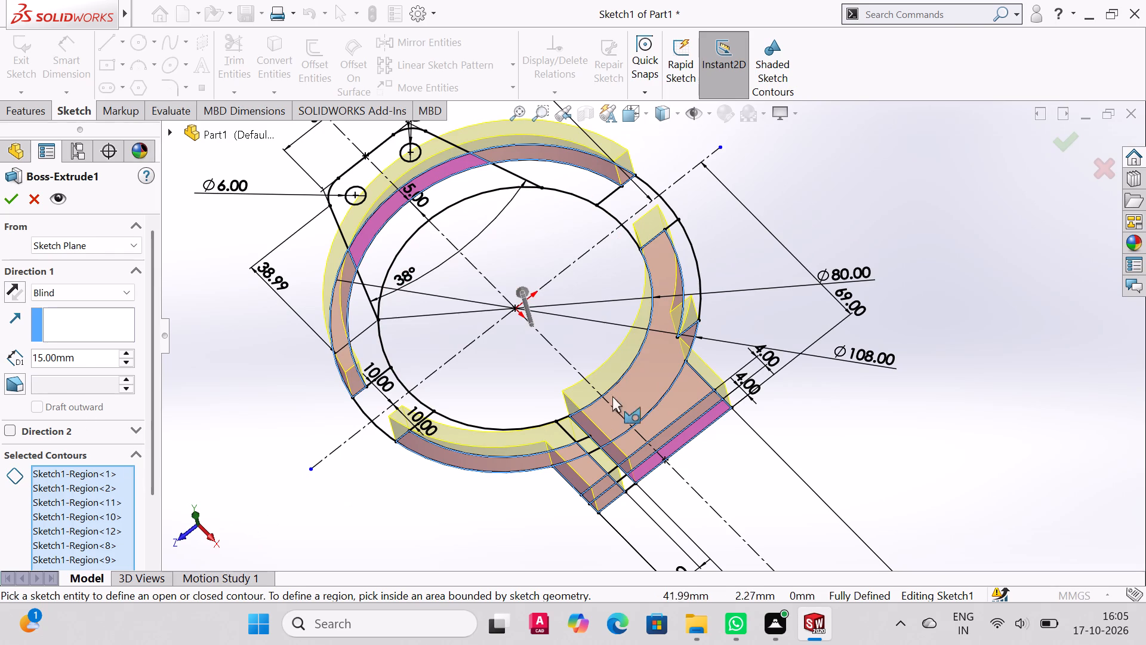
click(631, 396)
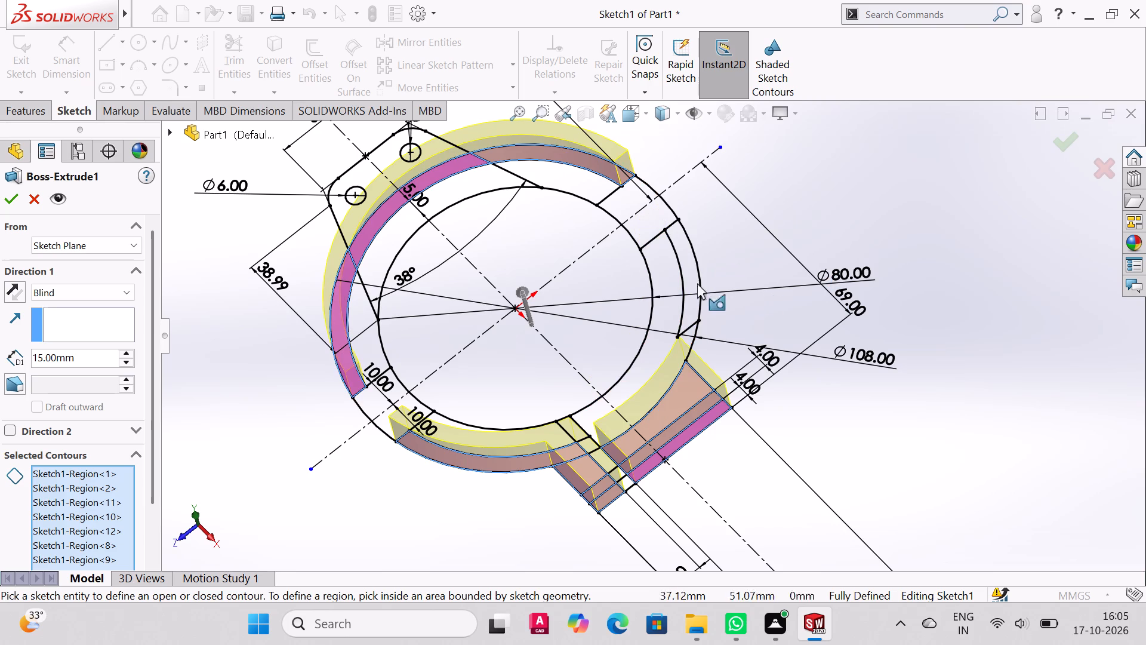
click(691, 280)
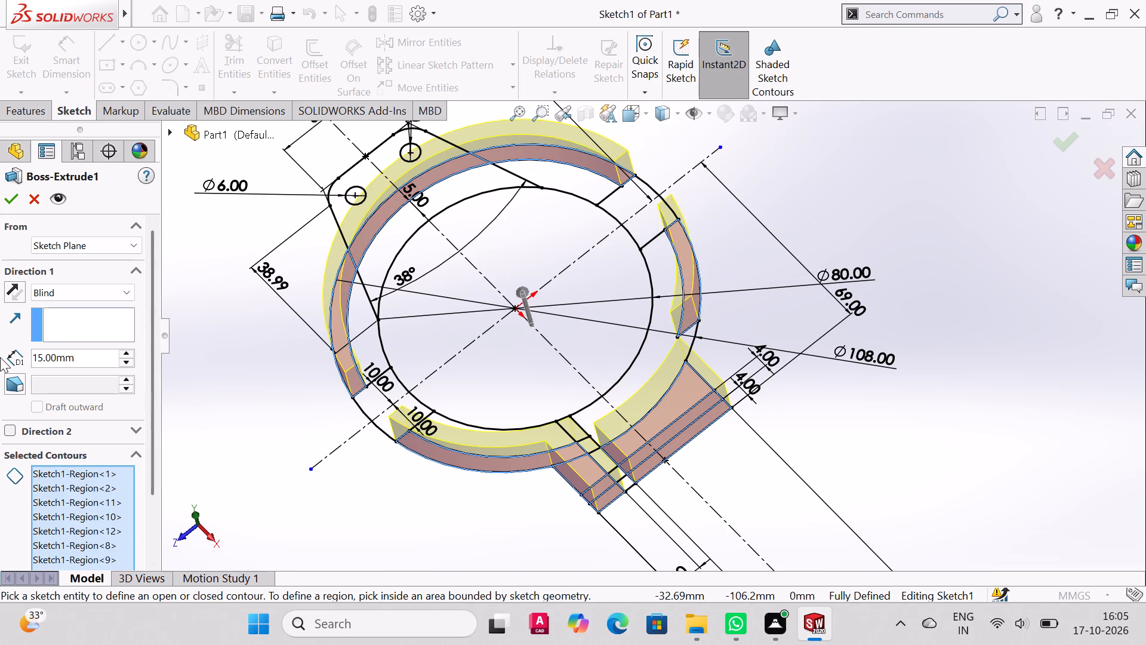
click(10, 194)
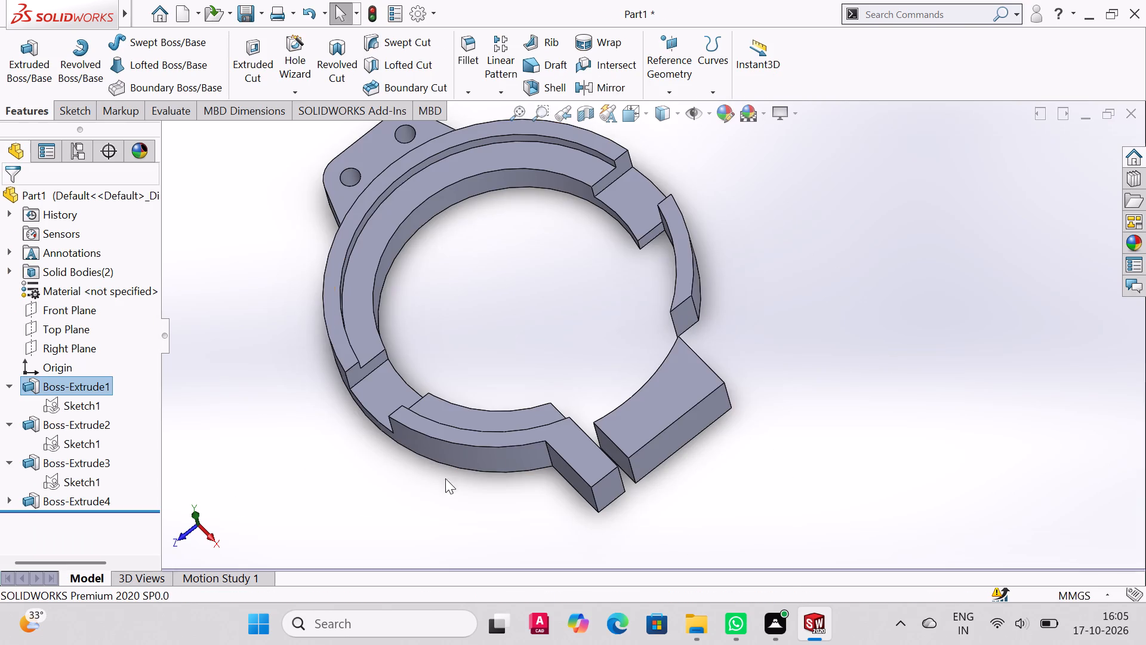
Edit the 11 mm lug extrusion to include the wide boss-side ring region as an additional contour.
middle_drag(494, 456, 520, 472)
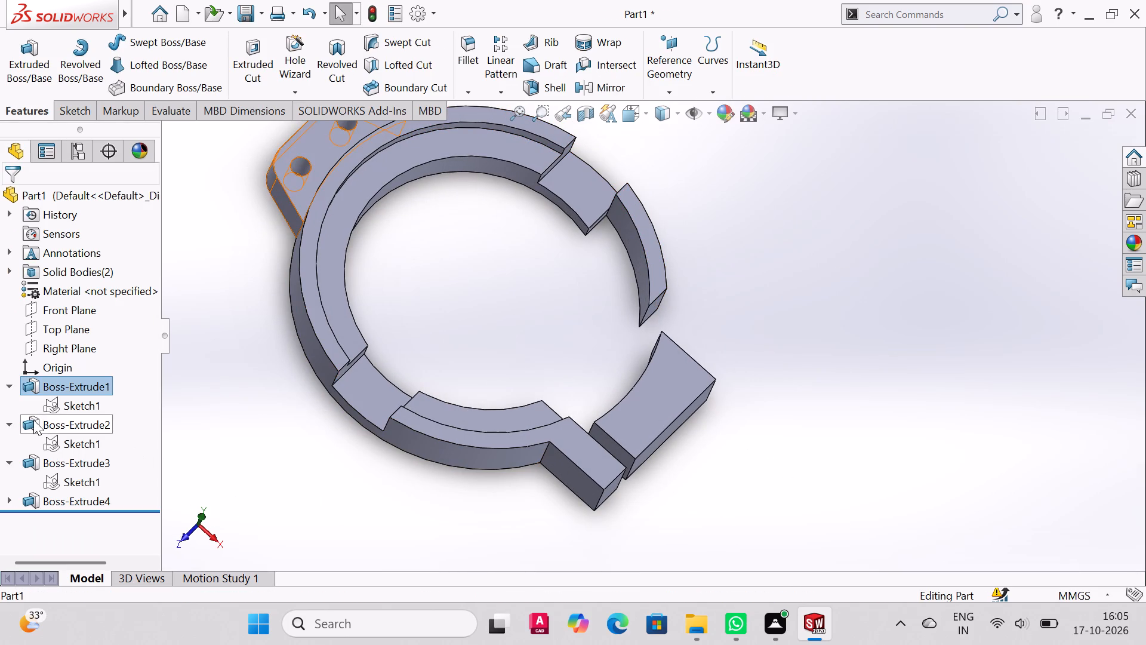
click(34, 420)
click(33, 470)
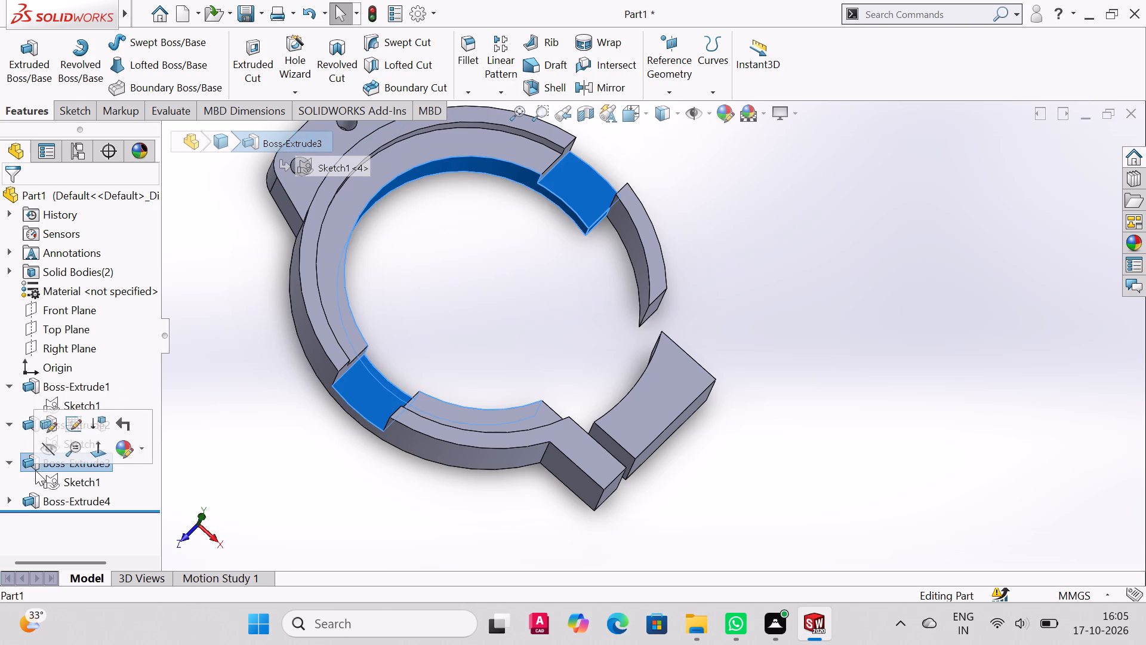
click(24, 421)
click(32, 380)
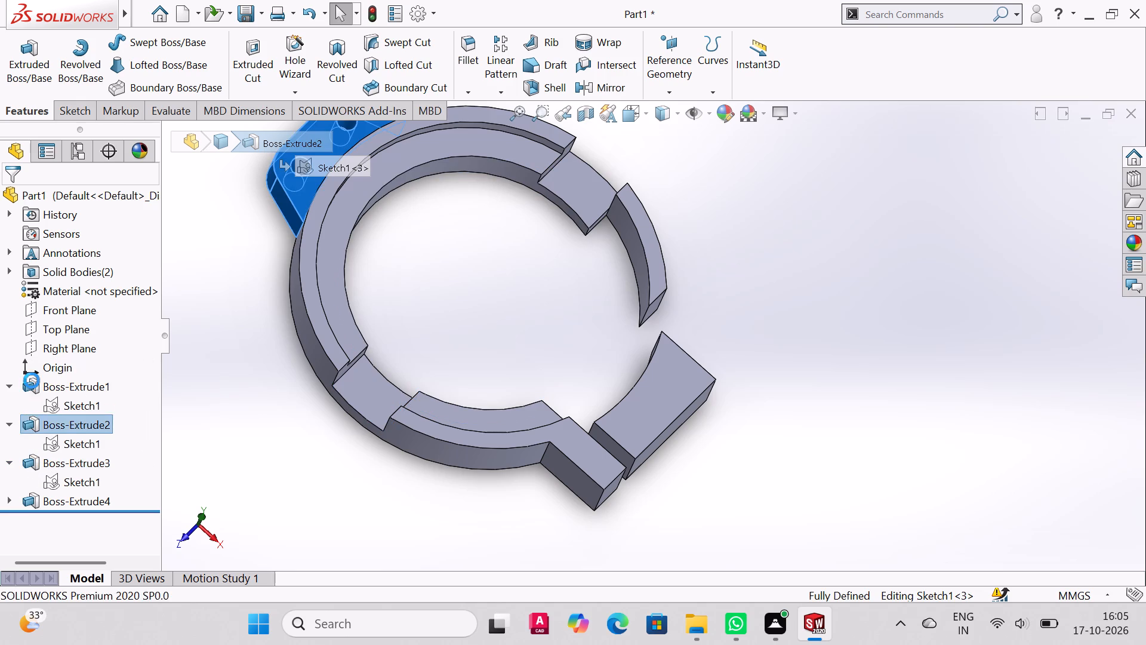
middle_drag(451, 370, 438, 357)
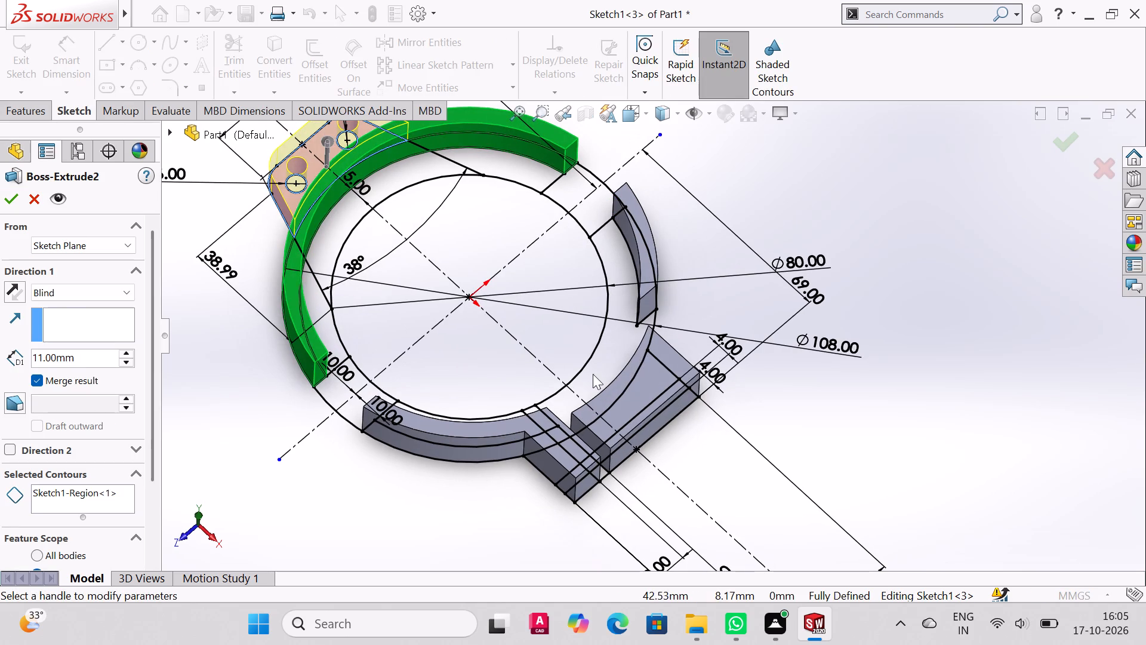
click(106, 505)
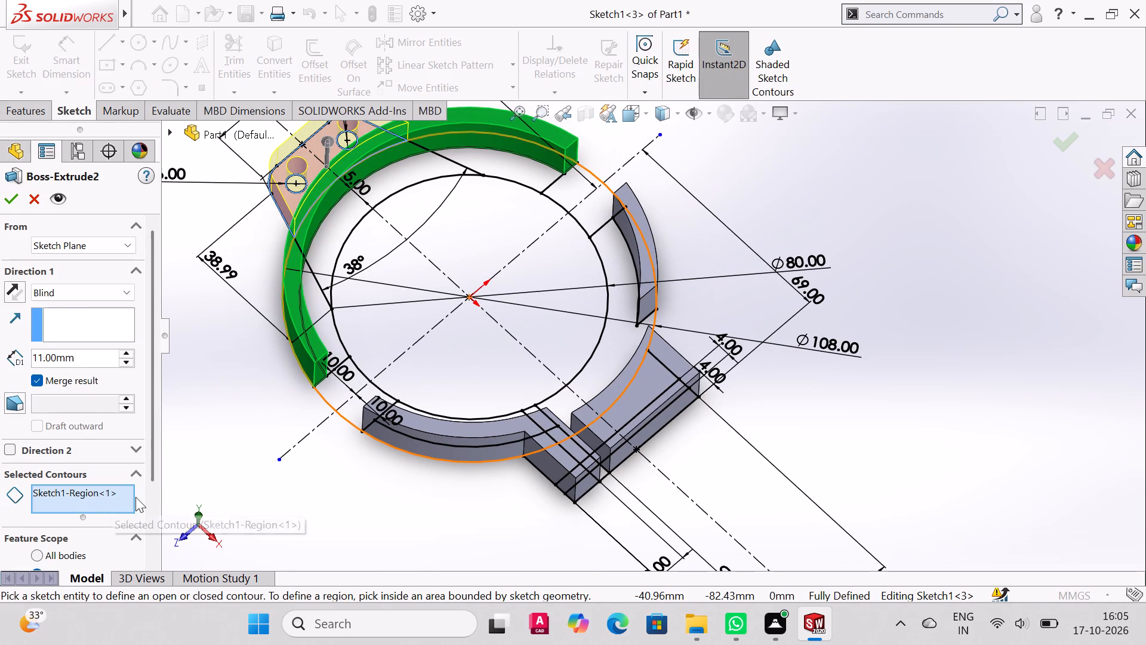
click(606, 359)
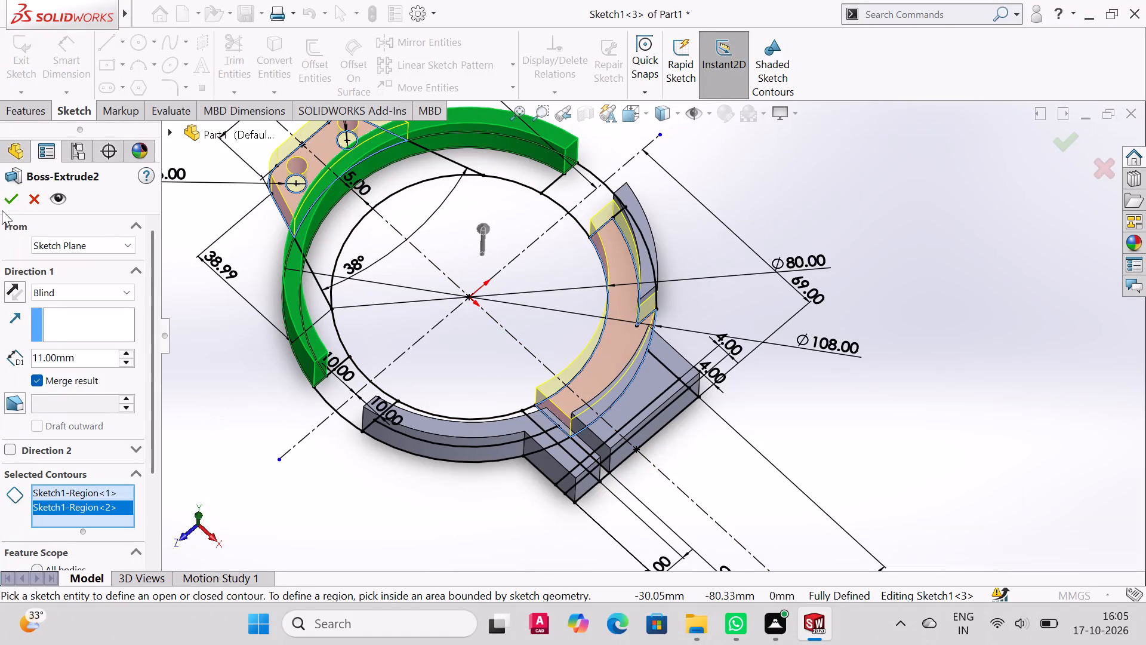
click(4, 205)
Open the appearance settings for the 11 mm lug and boss-side ring extrusion and color it yellow with red 255 and green 255.
middle_drag(586, 422, 618, 358)
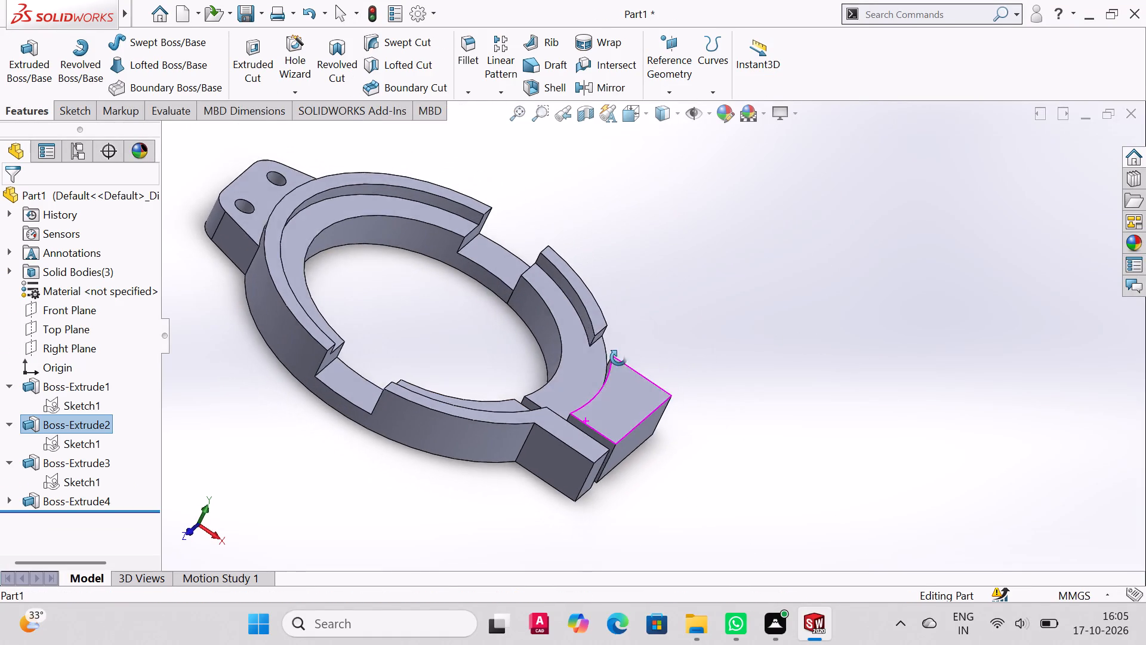
middle_drag(618, 358, 623, 386)
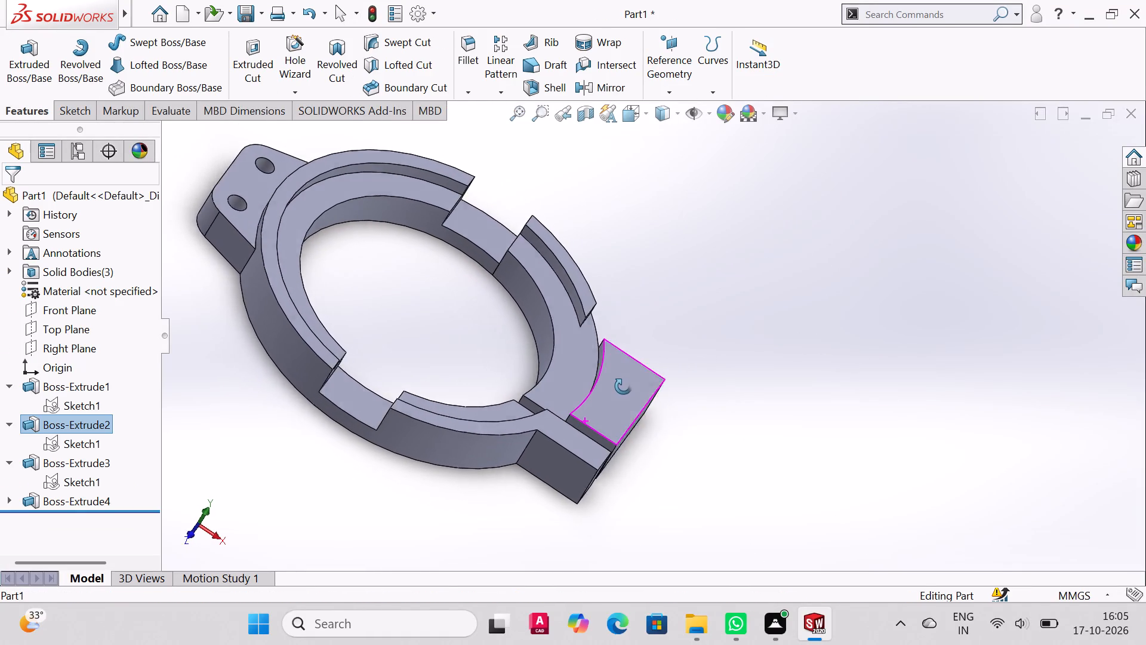
middle_drag(623, 386, 534, 450)
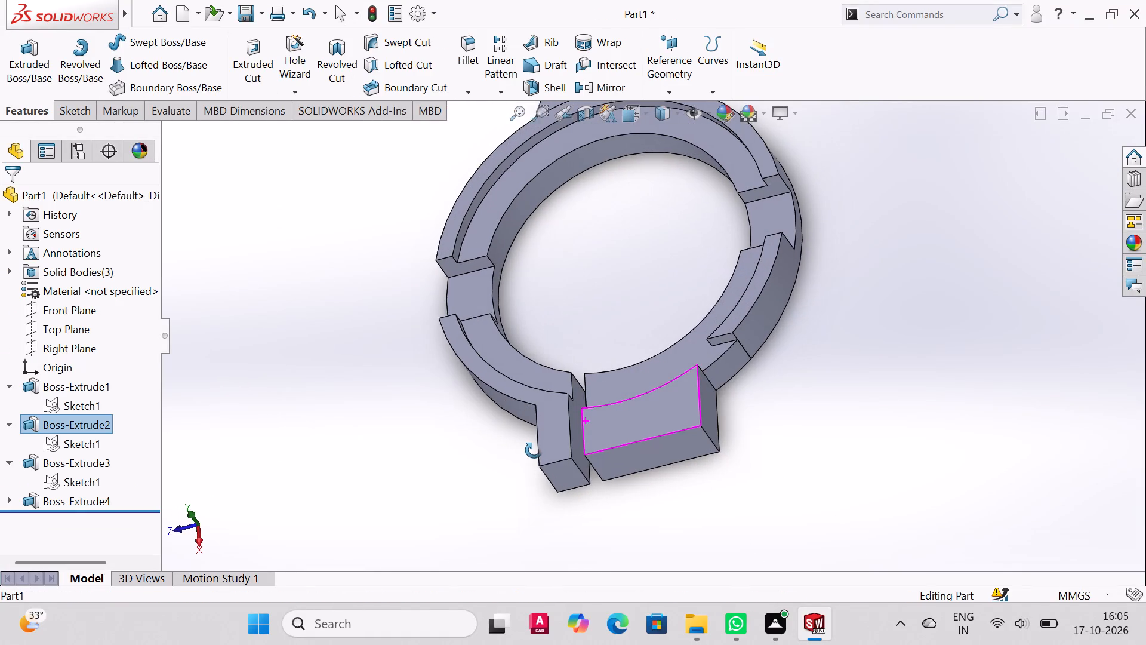
middle_drag(534, 450, 615, 392)
scroll(615, 392, up, 1)
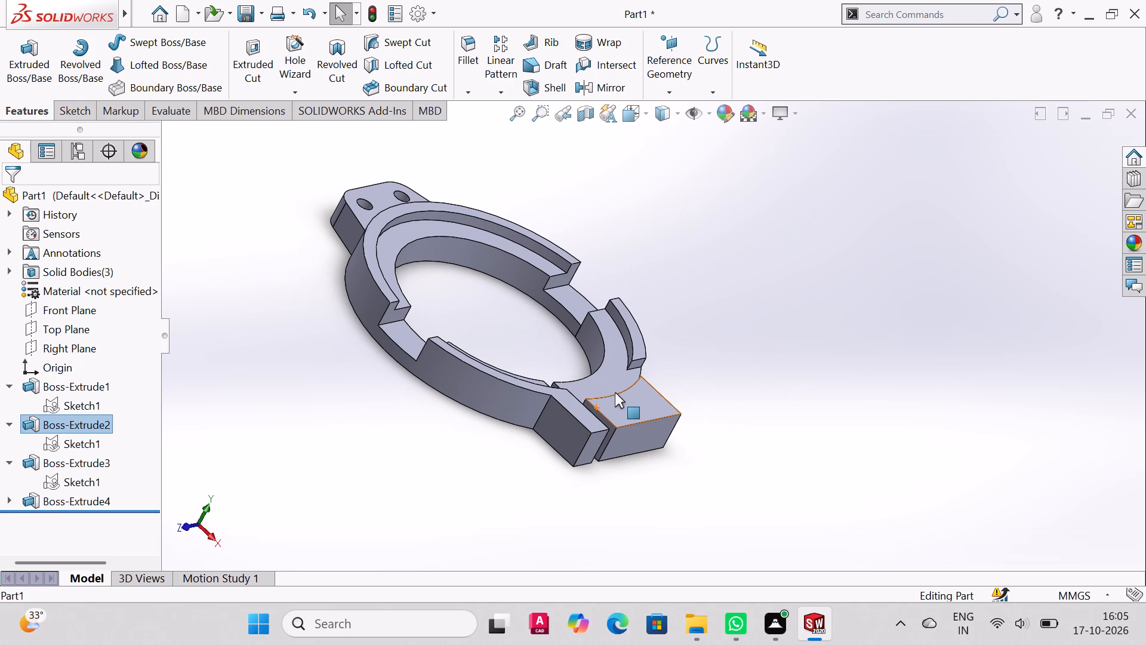
key(ctrl+7)
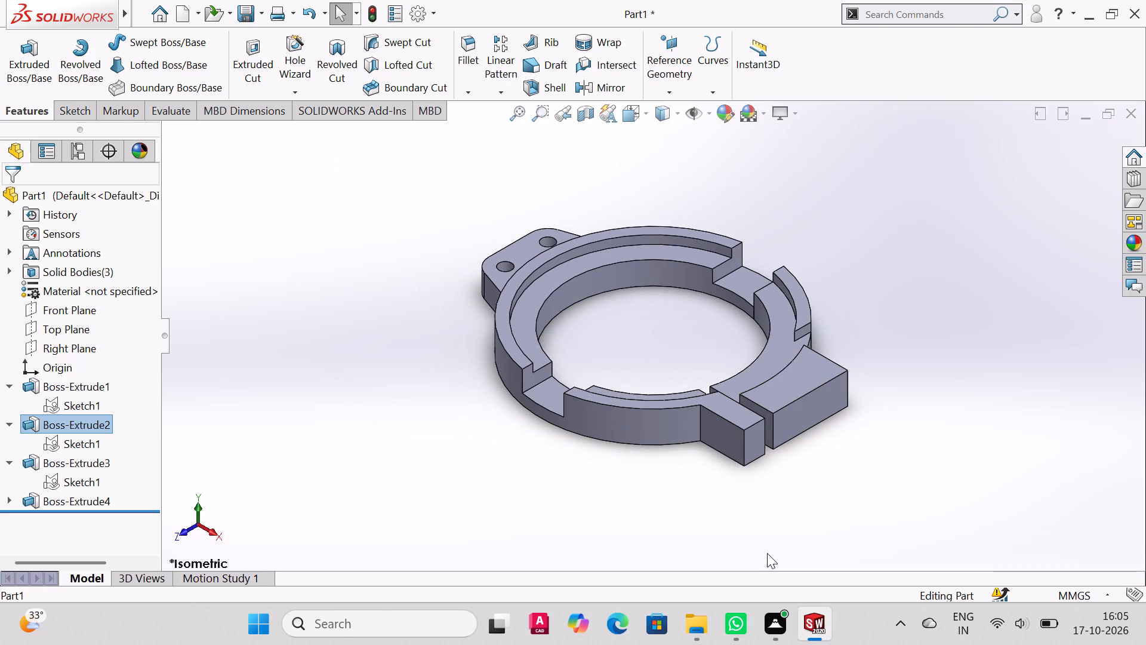
click(728, 115)
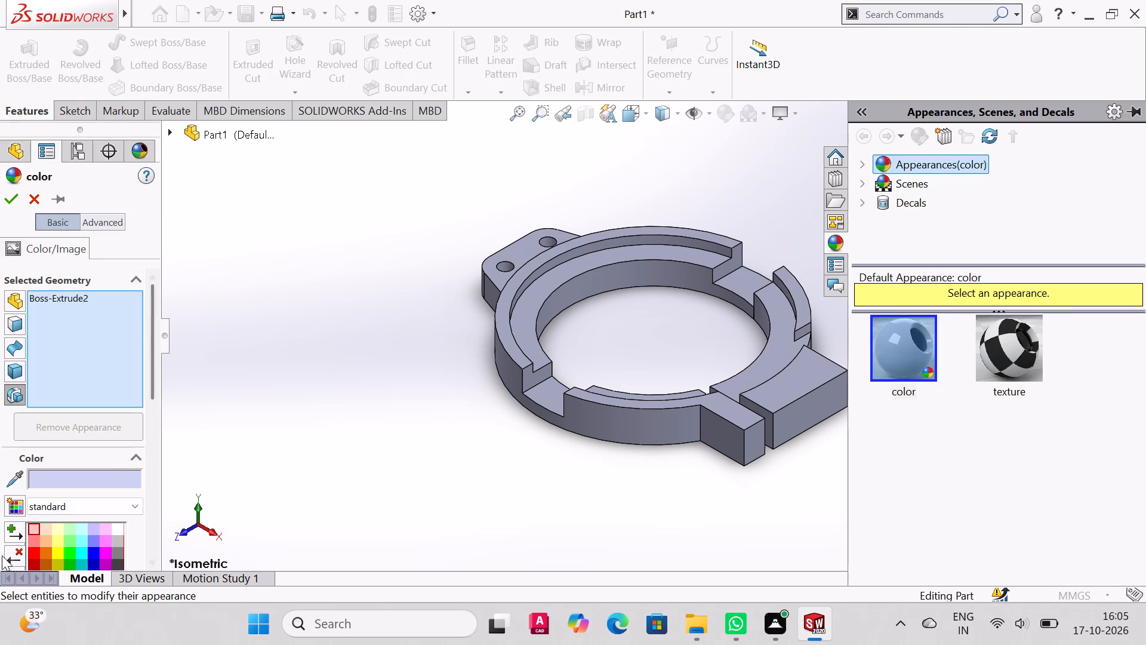
click(54, 558)
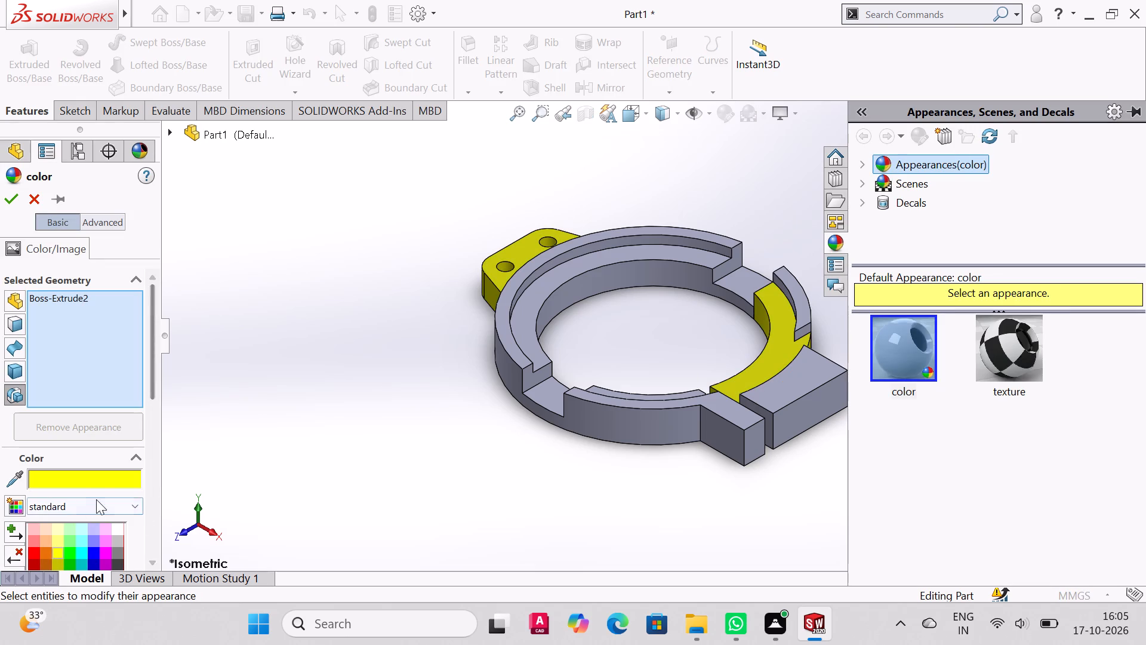
scroll(98, 494, down, 2)
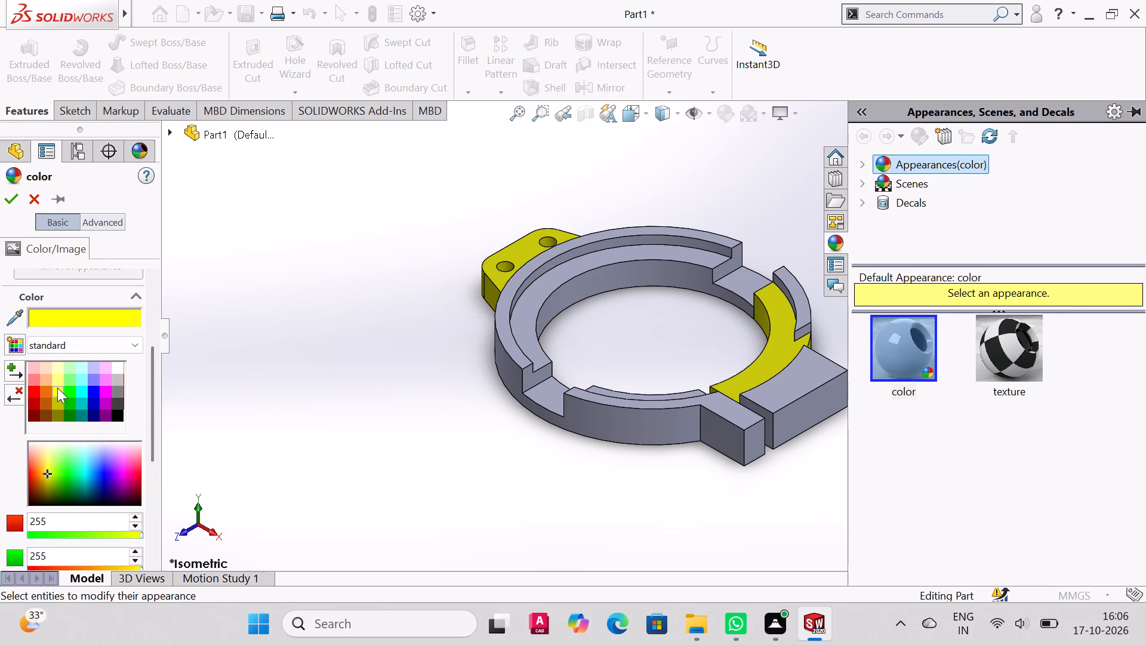
click(58, 401)
click(60, 380)
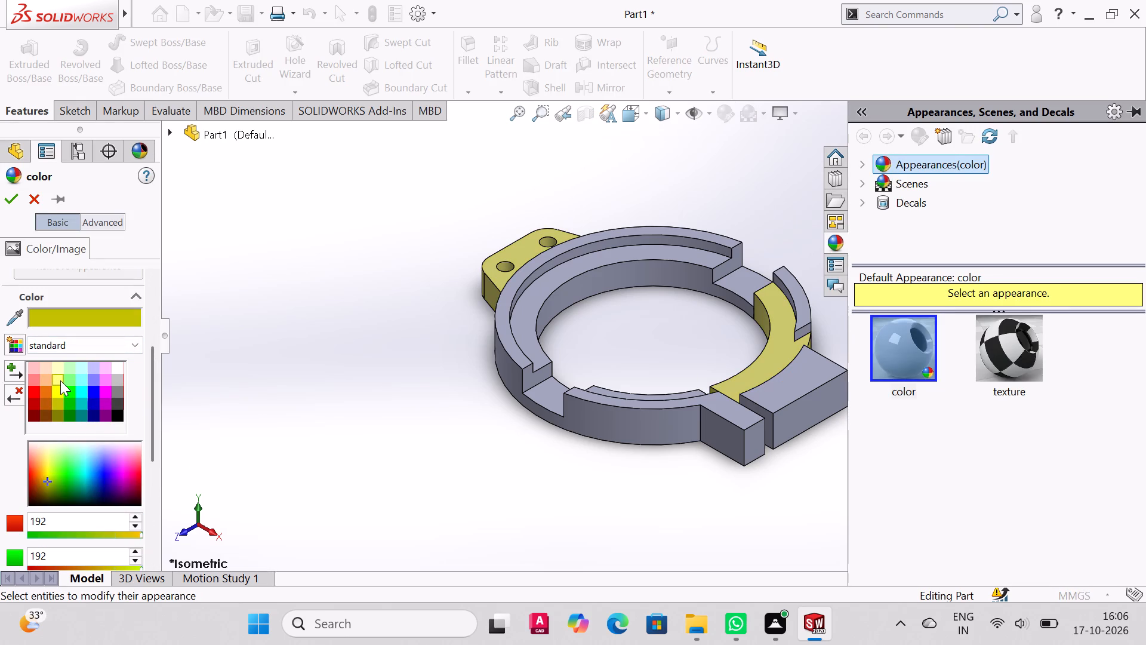
click(58, 394)
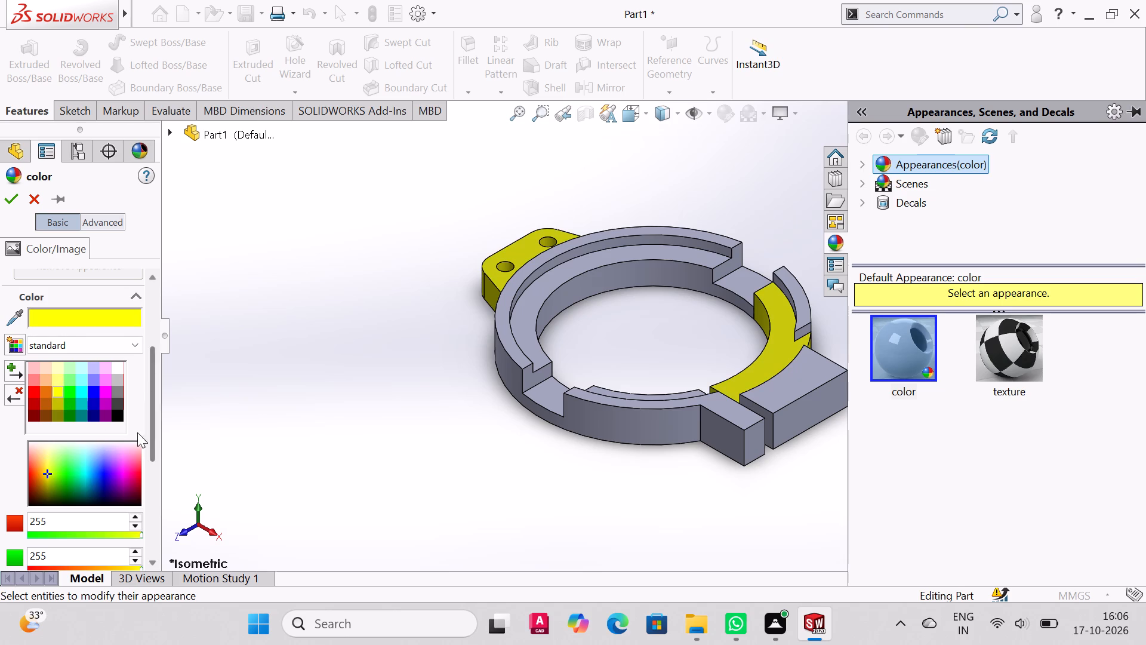
Add the 15 mm outer band extrusion, the lower inner ring and the notch floors to the yellow coloring and apply it.
click(510, 352)
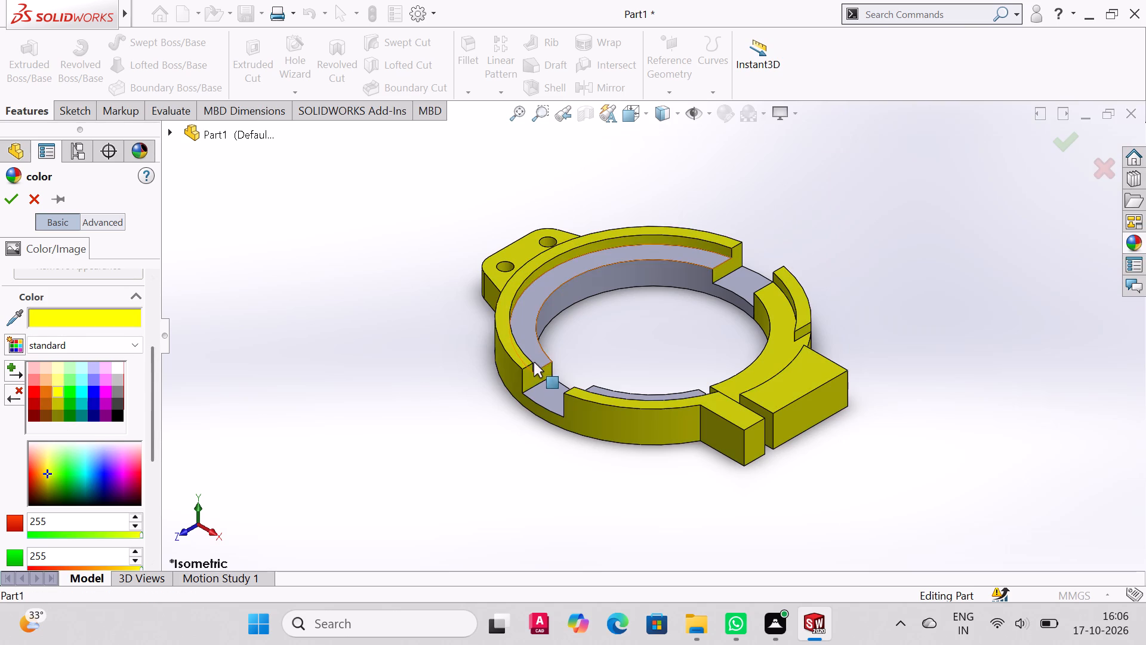
click(535, 327)
click(543, 388)
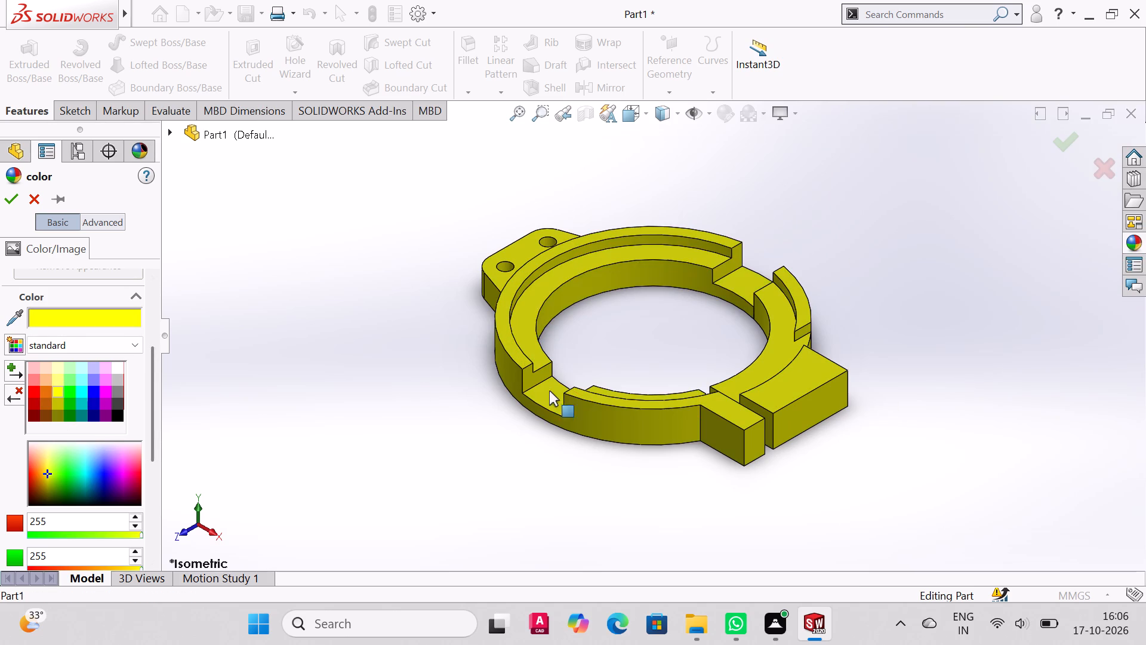
middle_drag(885, 373, 910, 443)
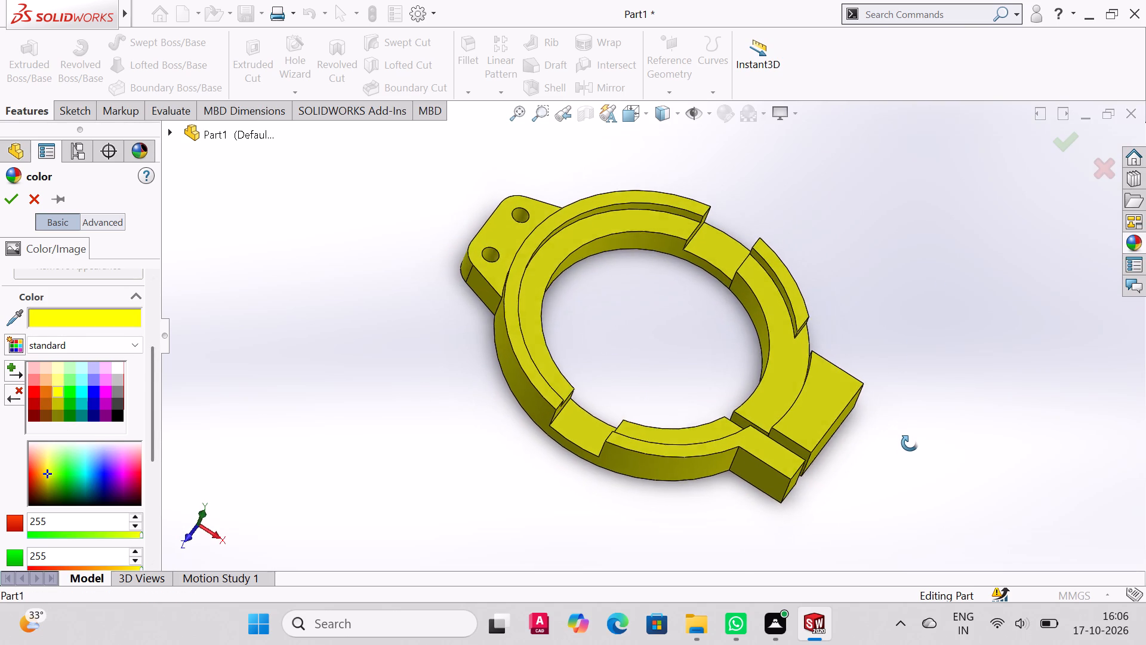
middle_drag(910, 443, 851, 417)
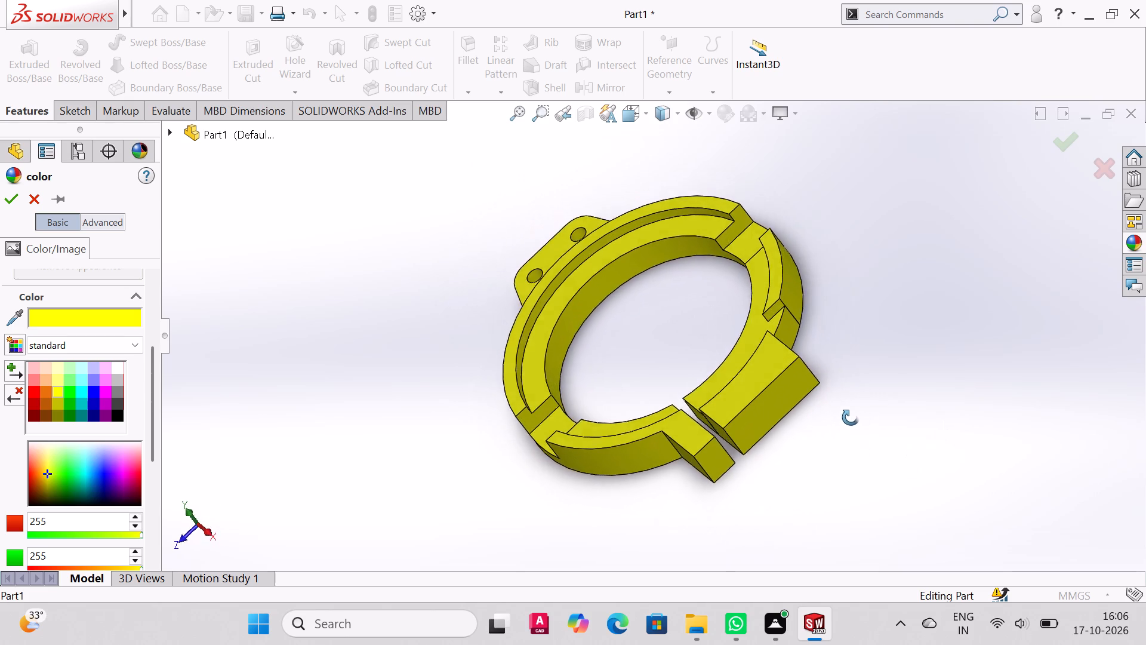
middle_drag(851, 417, 930, 339)
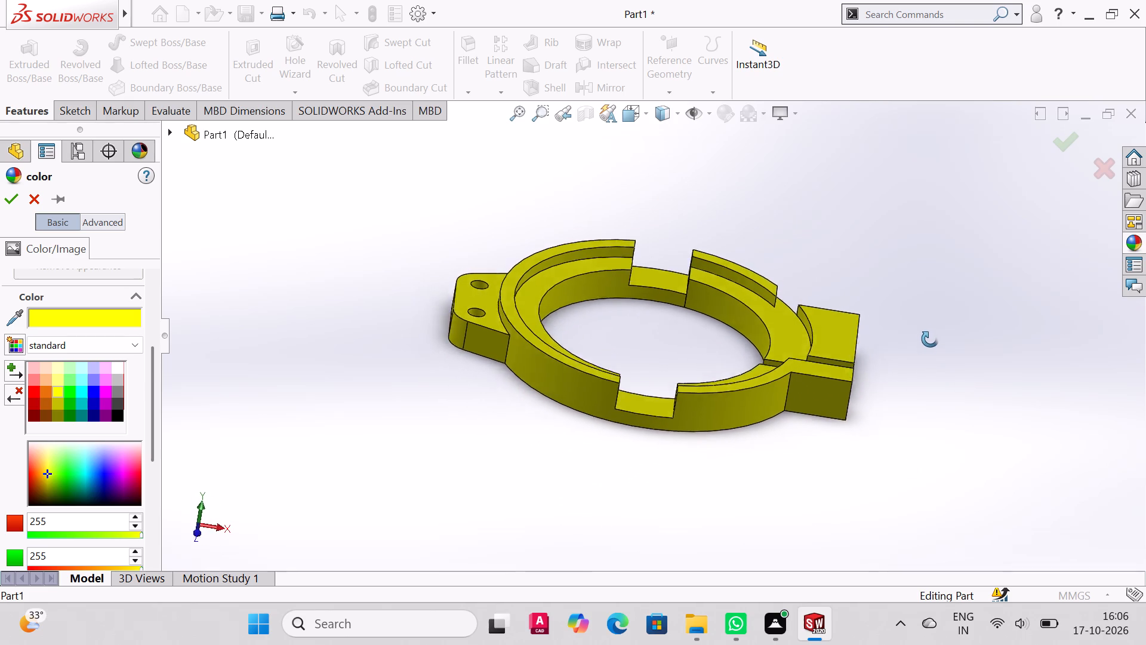
middle_drag(930, 339, 944, 315)
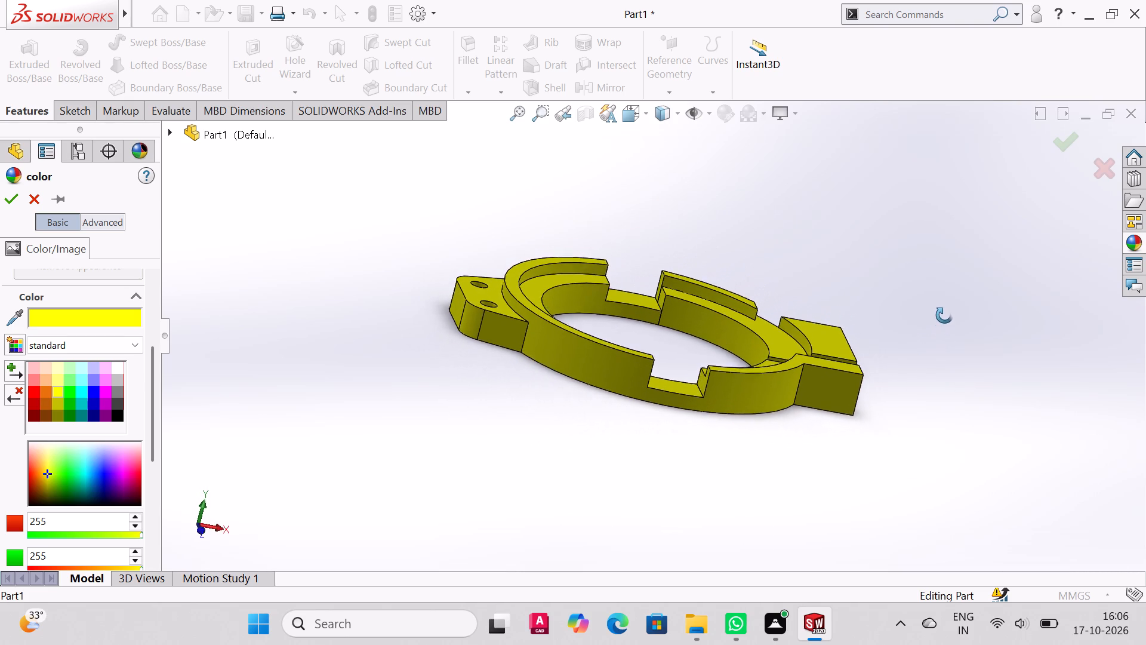
middle_drag(944, 315, 942, 355)
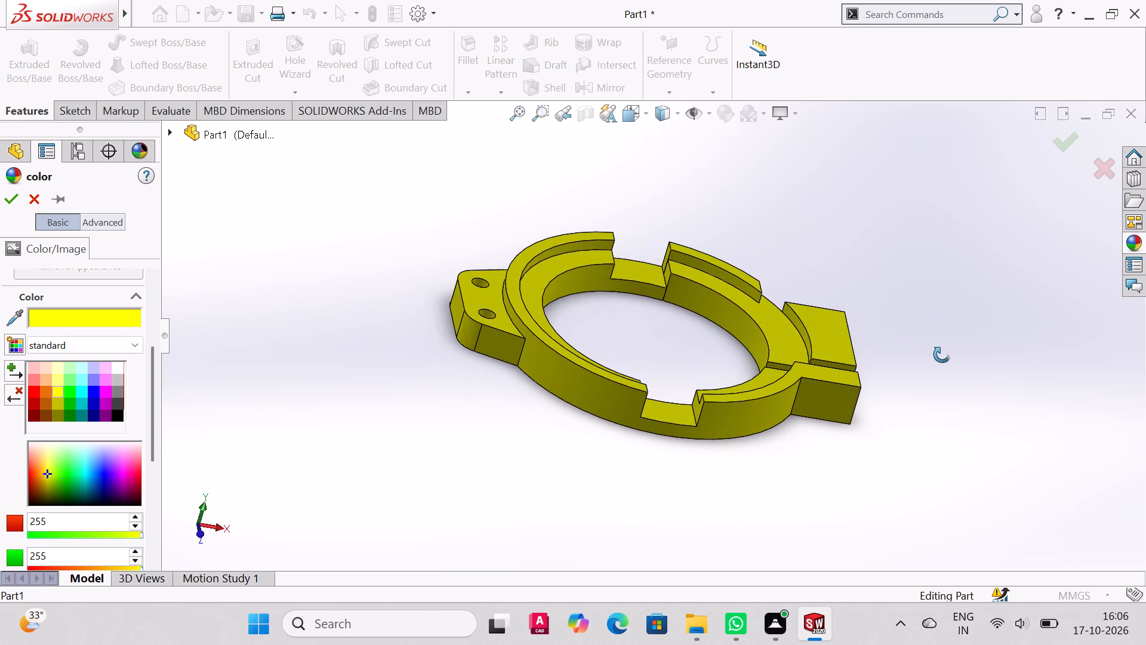
middle_drag(942, 355, 947, 351)
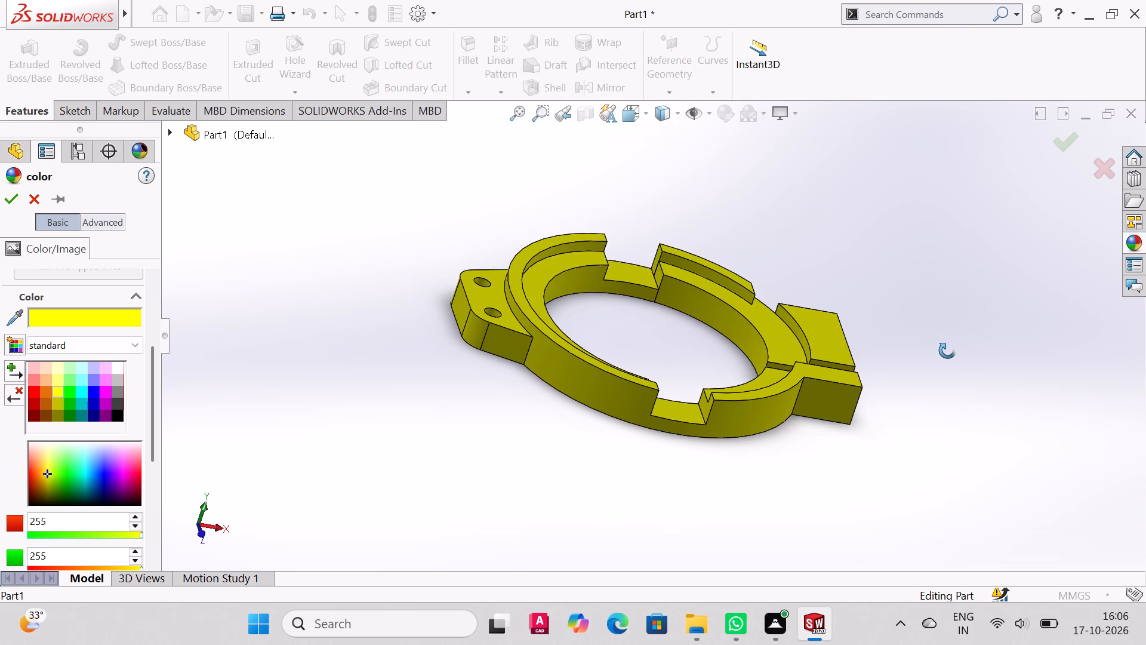
middle_drag(947, 351, 936, 320)
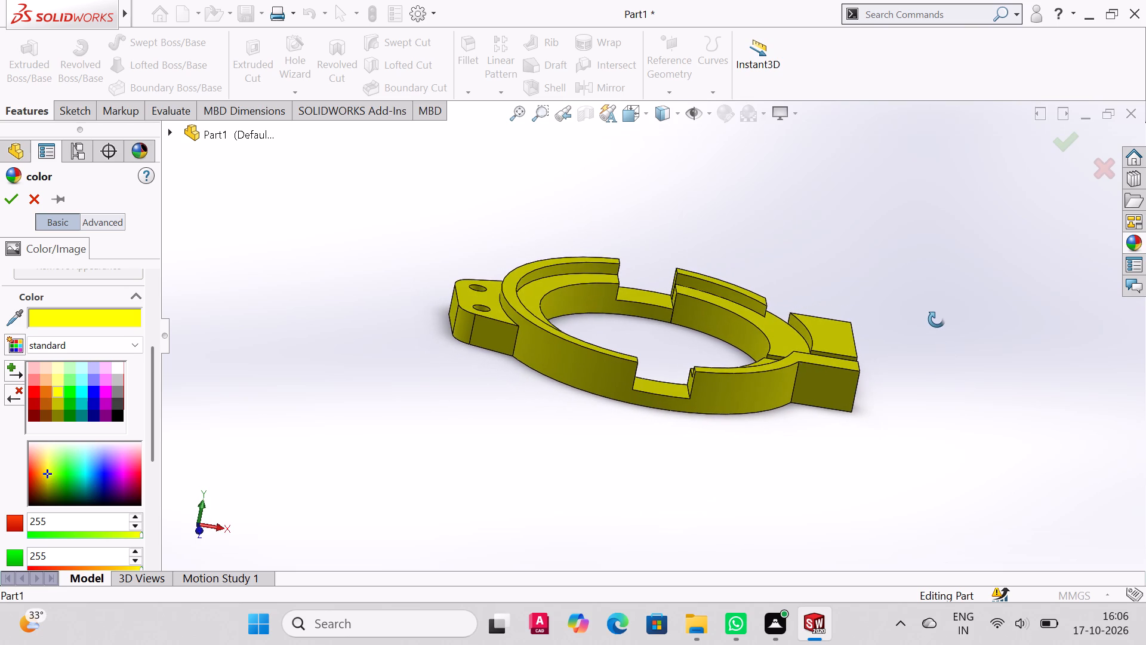
middle_drag(936, 320, 938, 331)
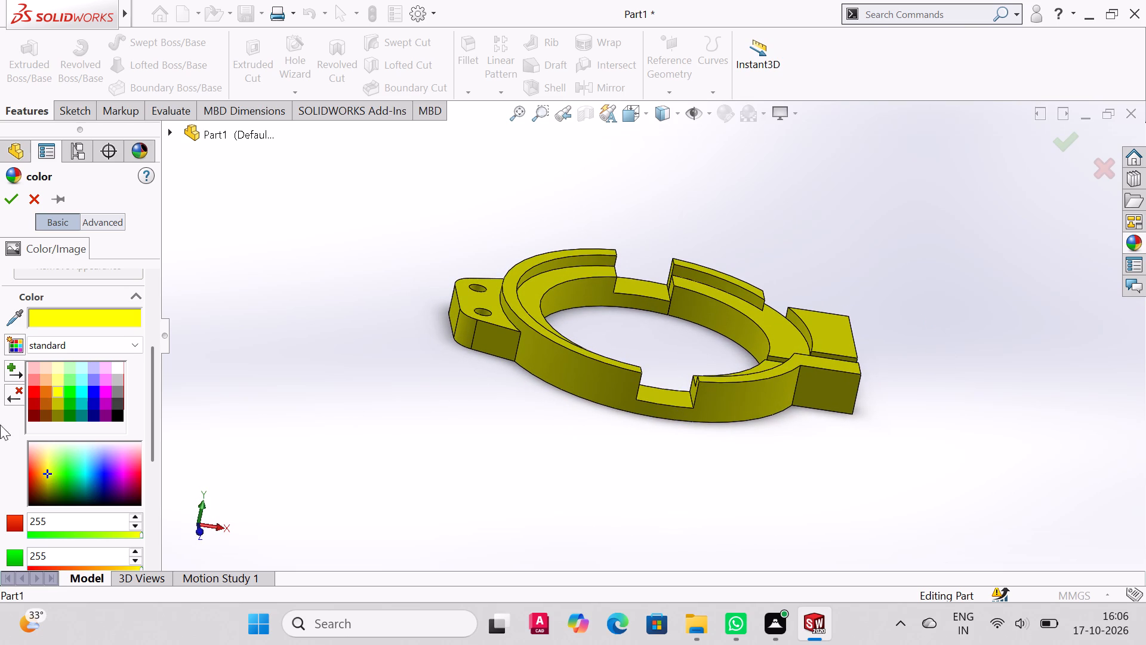
click(16, 198)
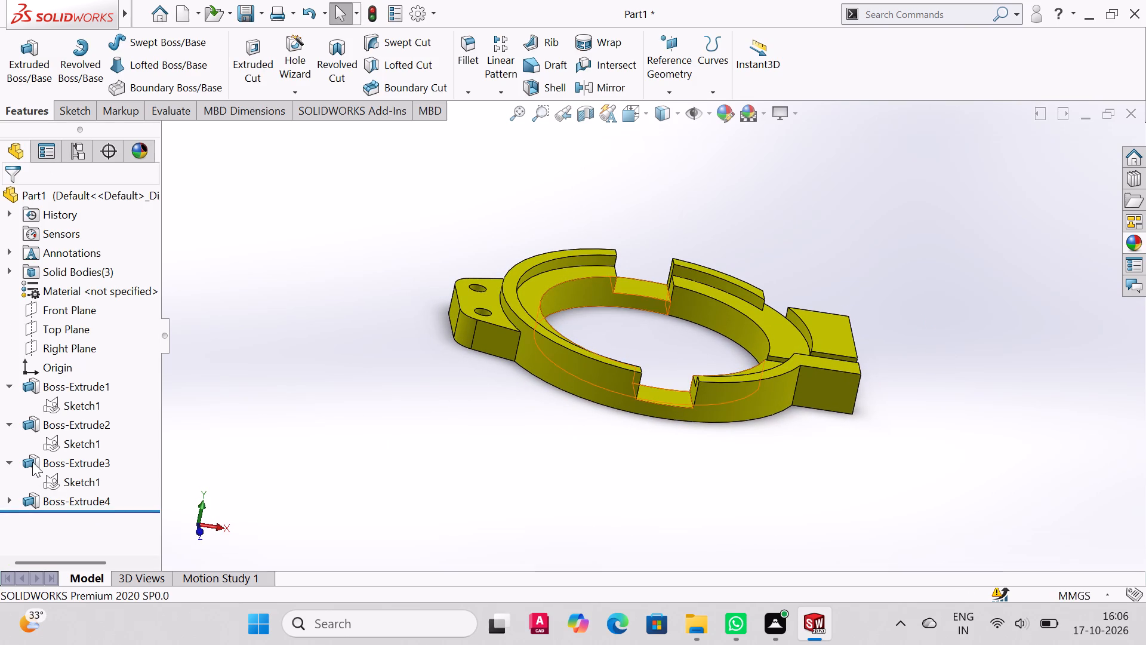
Reopen the 15 mm extrusion for editing and remove the outermost strip region on the wide side of the slit boss from its contours.
click(33, 460)
click(29, 390)
middle_drag(669, 296, 667, 323)
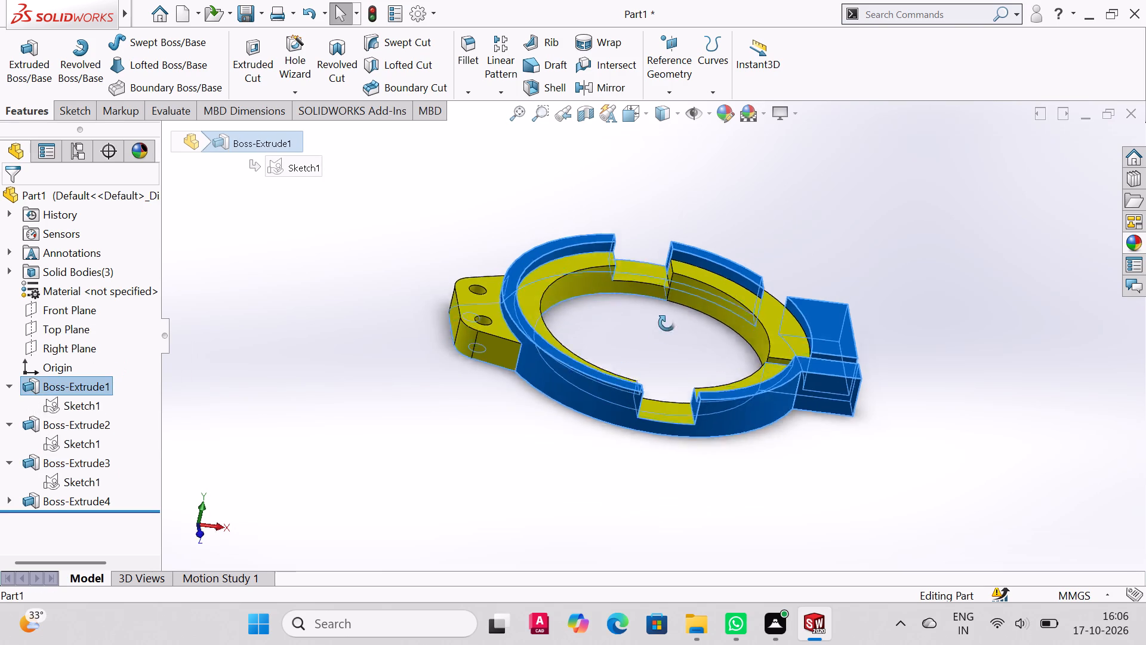
middle_drag(667, 323, 640, 429)
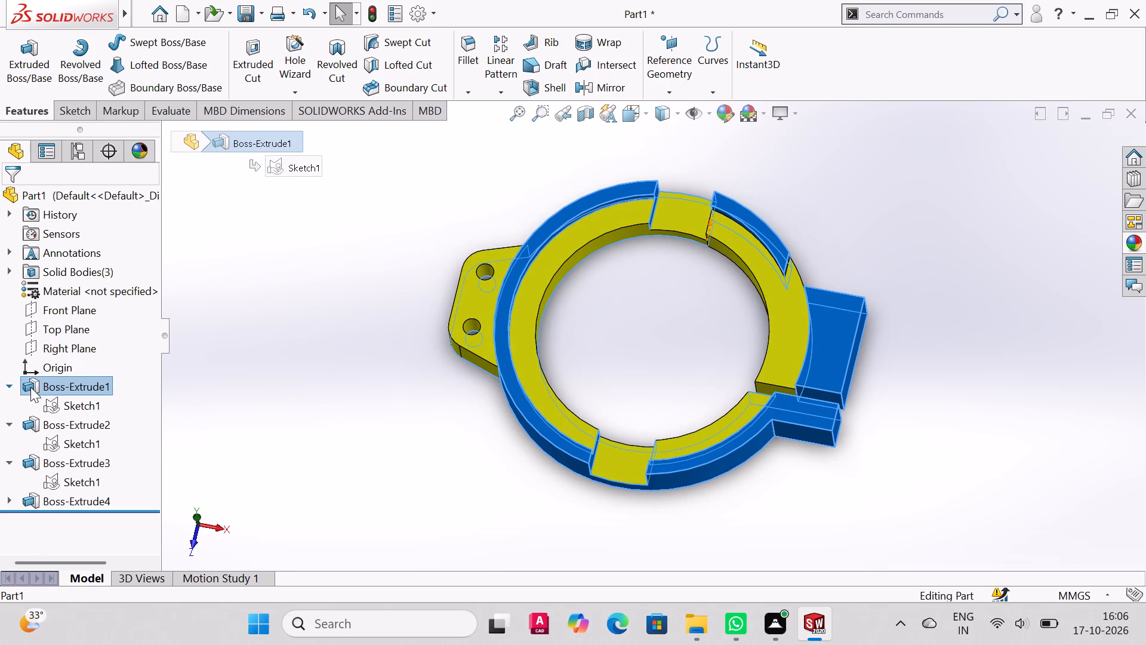
click(30, 387)
click(43, 352)
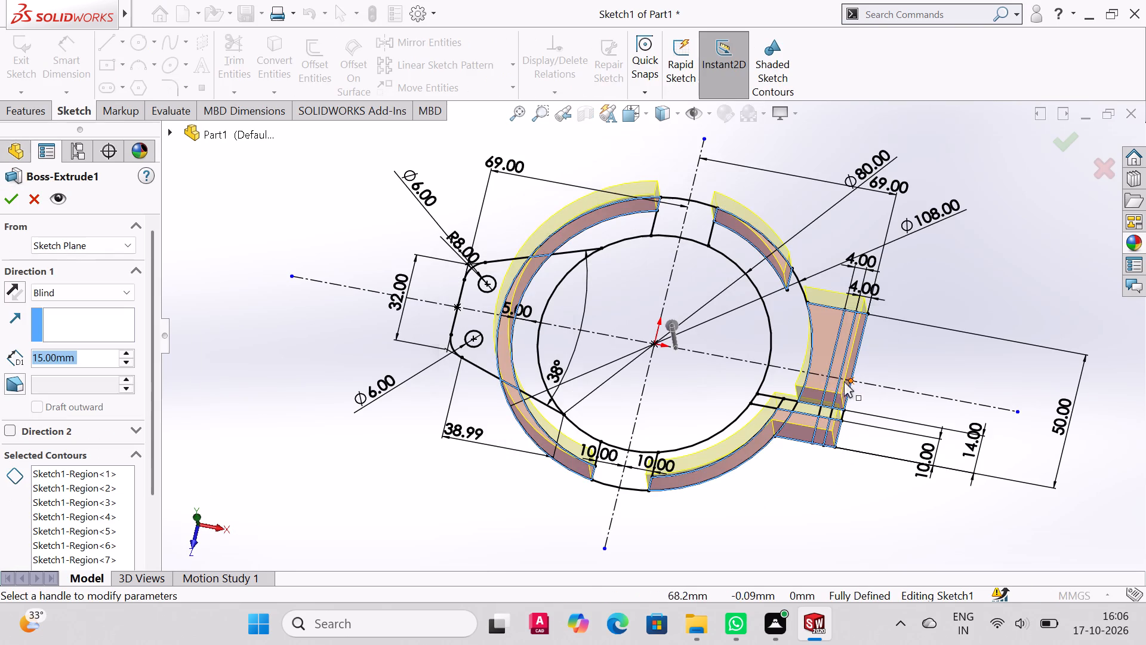
click(98, 468)
click(103, 493)
click(103, 509)
click(102, 526)
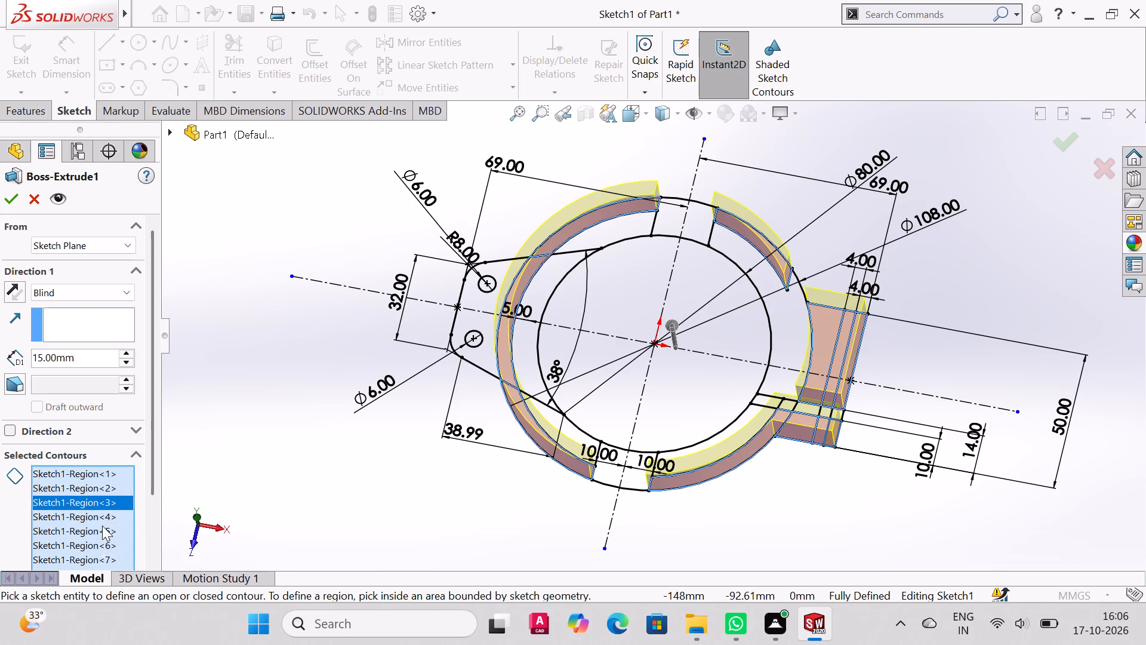
right_click(100, 530)
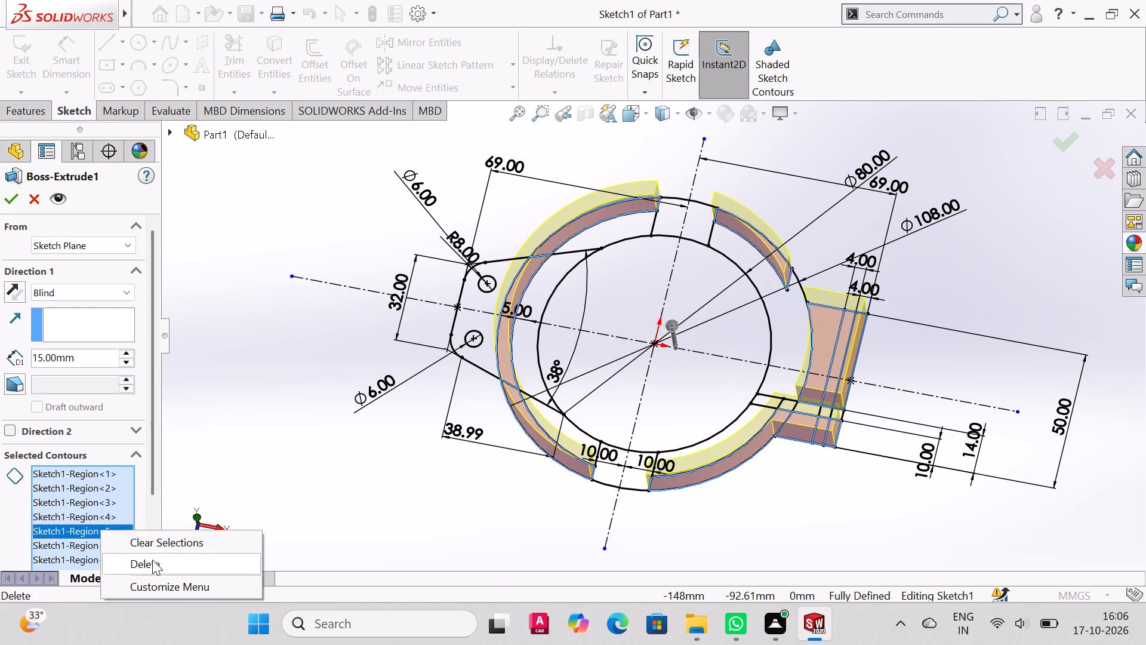
click(152, 560)
Remove the inner 4 mm strip region on the narrow side of the slit boss from the 15 mm extrusion's contours.
scroll(106, 540, down, 2)
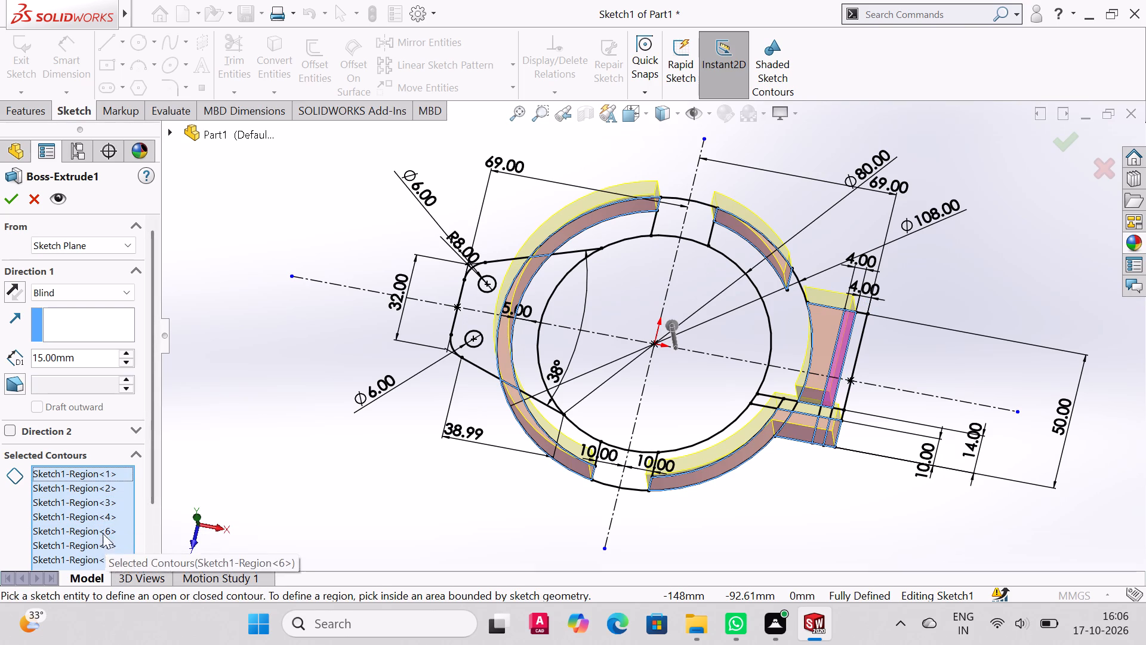
click(104, 517)
right_click(104, 517)
click(159, 549)
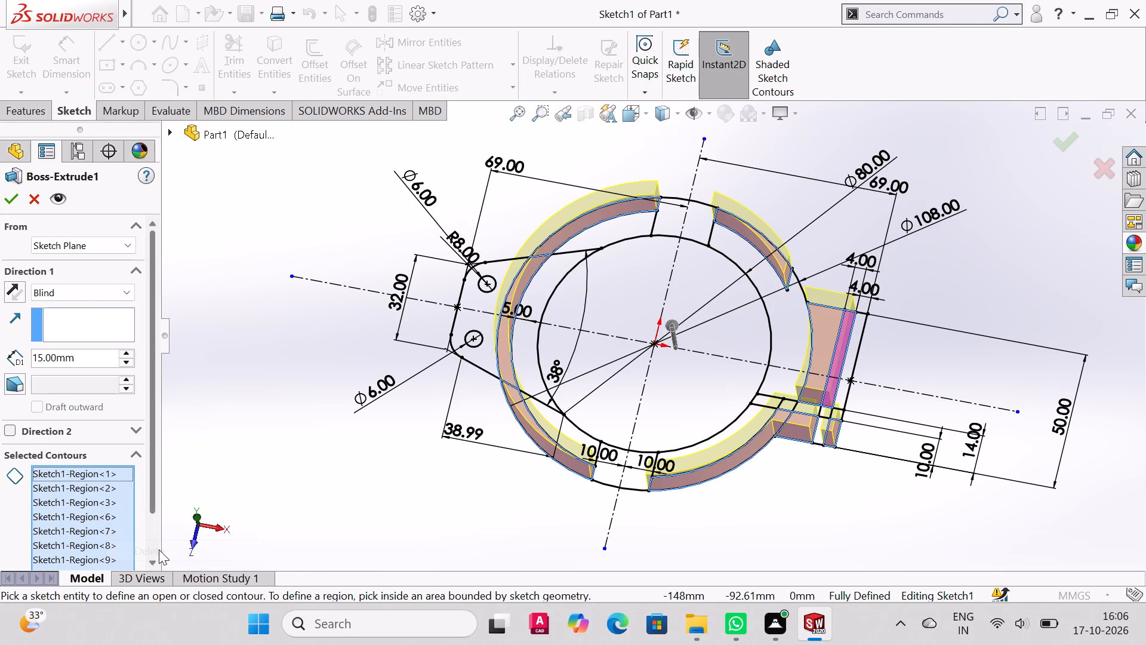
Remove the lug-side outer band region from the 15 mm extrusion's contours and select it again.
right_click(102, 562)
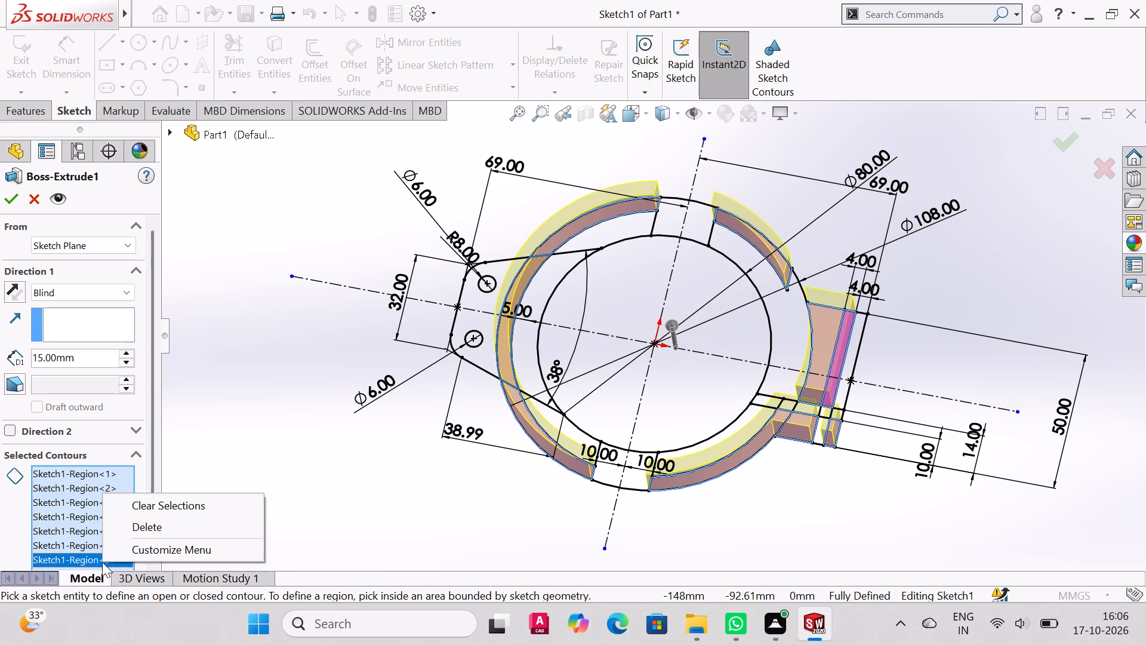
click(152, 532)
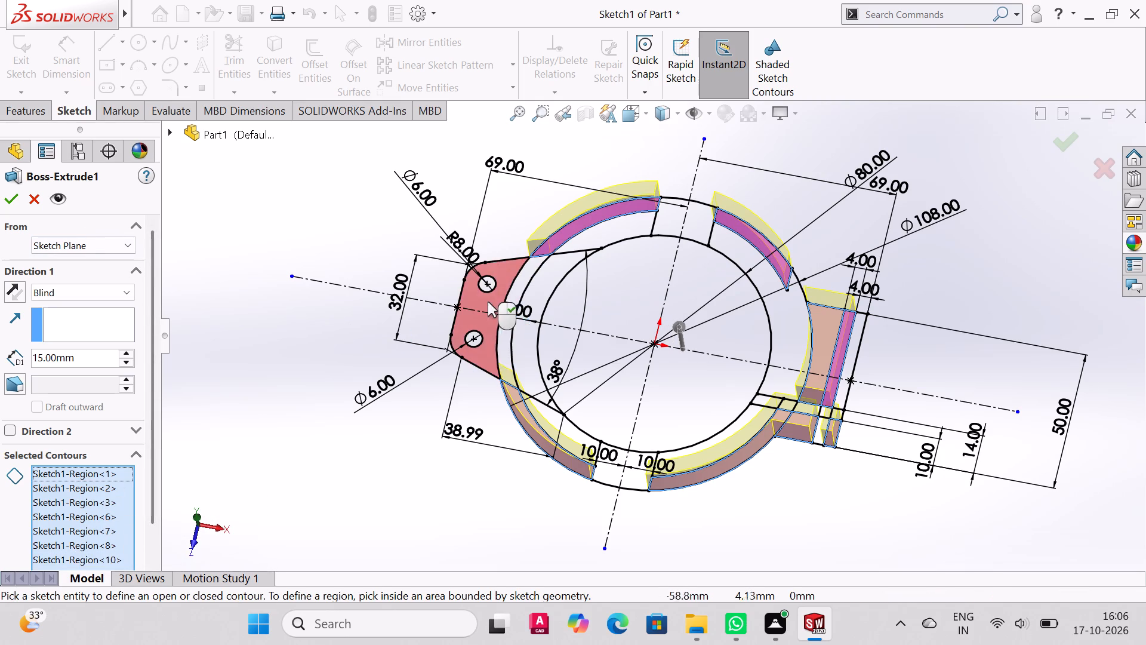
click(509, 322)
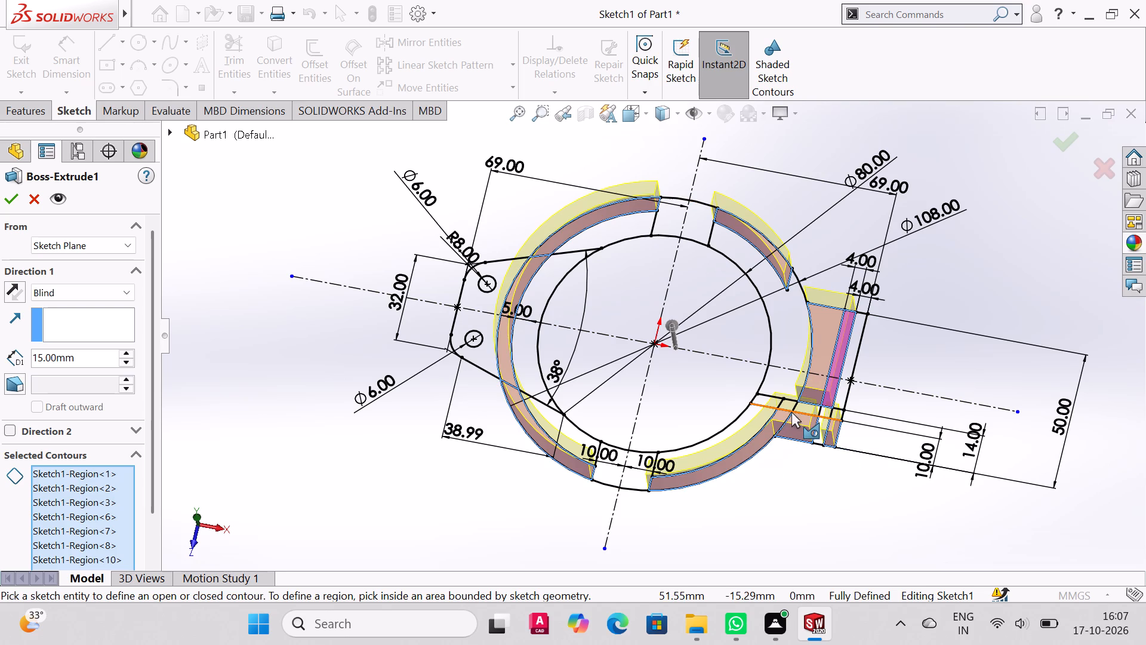
Deselect the slit-boss contour region between the ring and the inner 4 mm strip on the wide side of the slit.
middle_drag(862, 338, 899, 352)
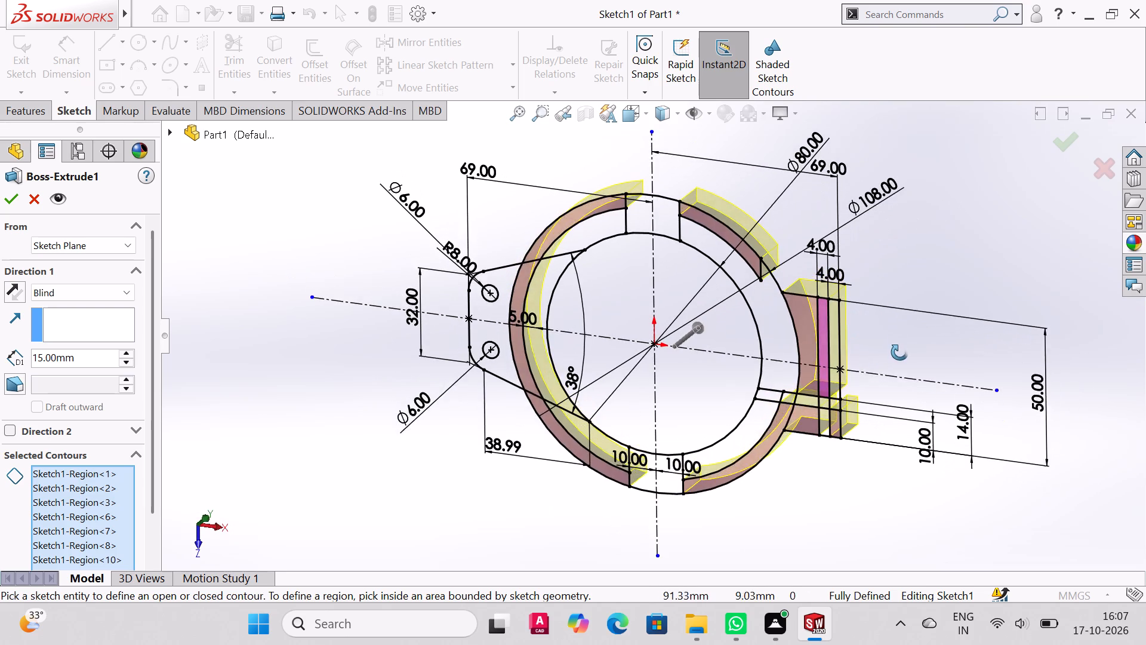
middle_drag(899, 352, 895, 355)
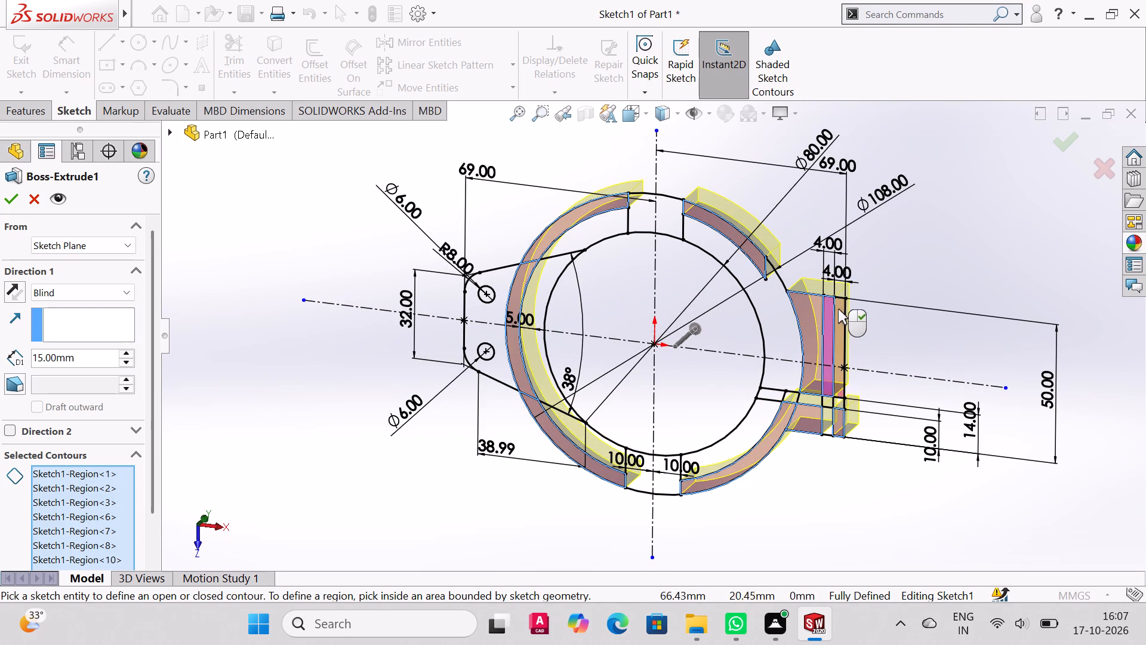
middle_drag(950, 318, 883, 345)
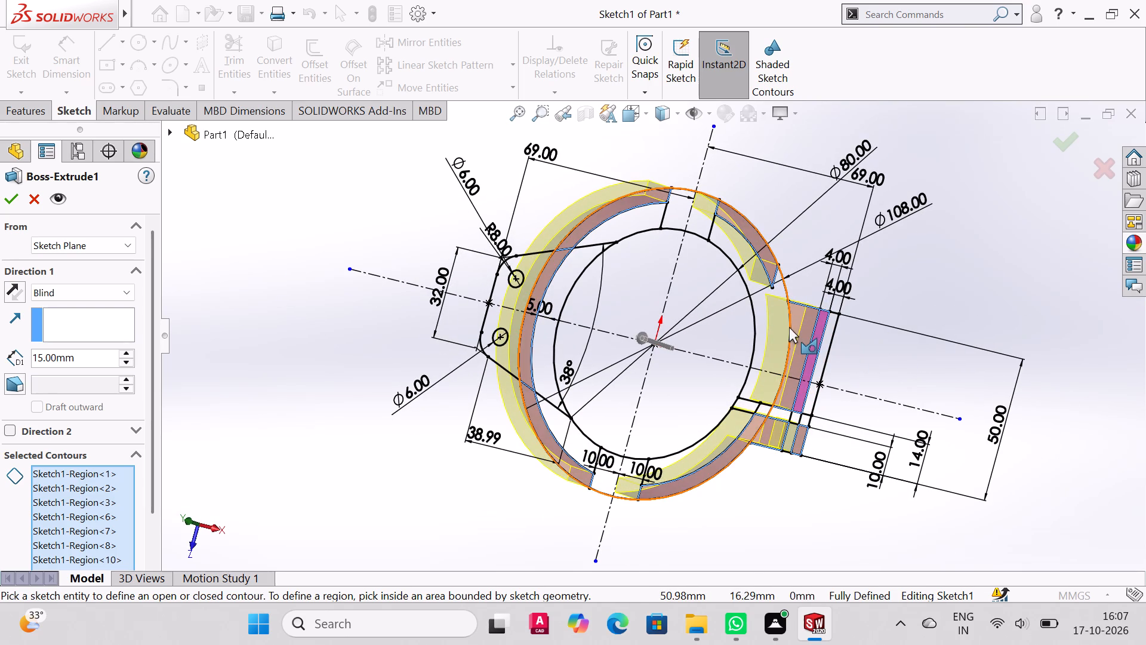
click(794, 322)
middle_drag(896, 336, 944, 344)
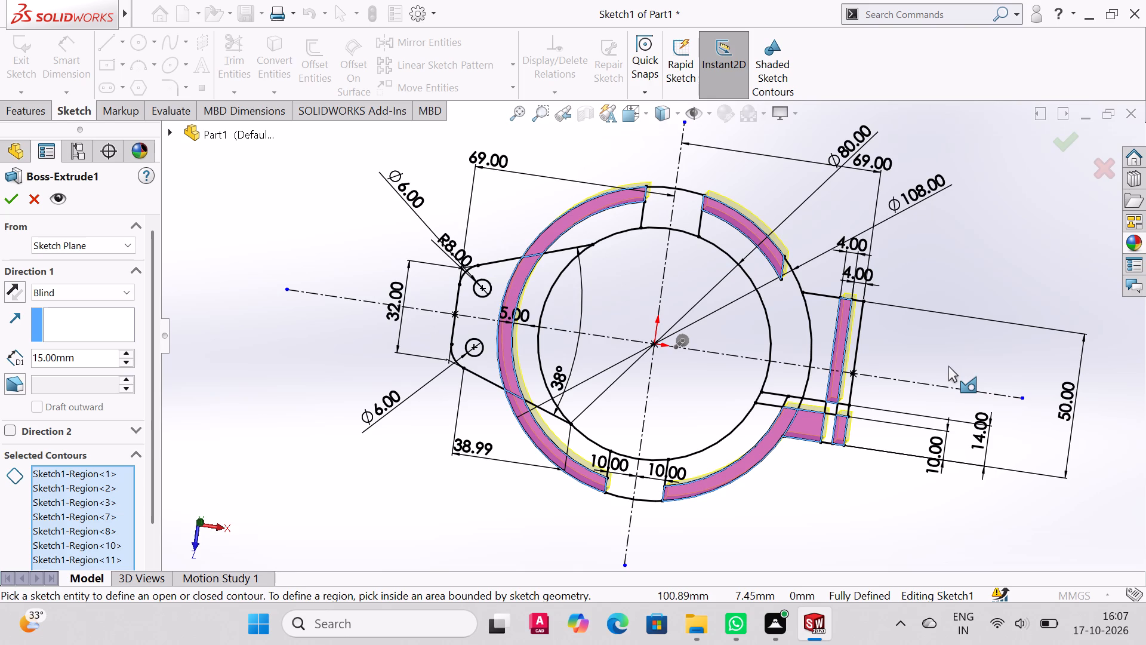
Add the wide side's outermost strip and the narrow side's inner 4 mm strip to the 15 mm extrusion's contours and apply the edit.
click(851, 346)
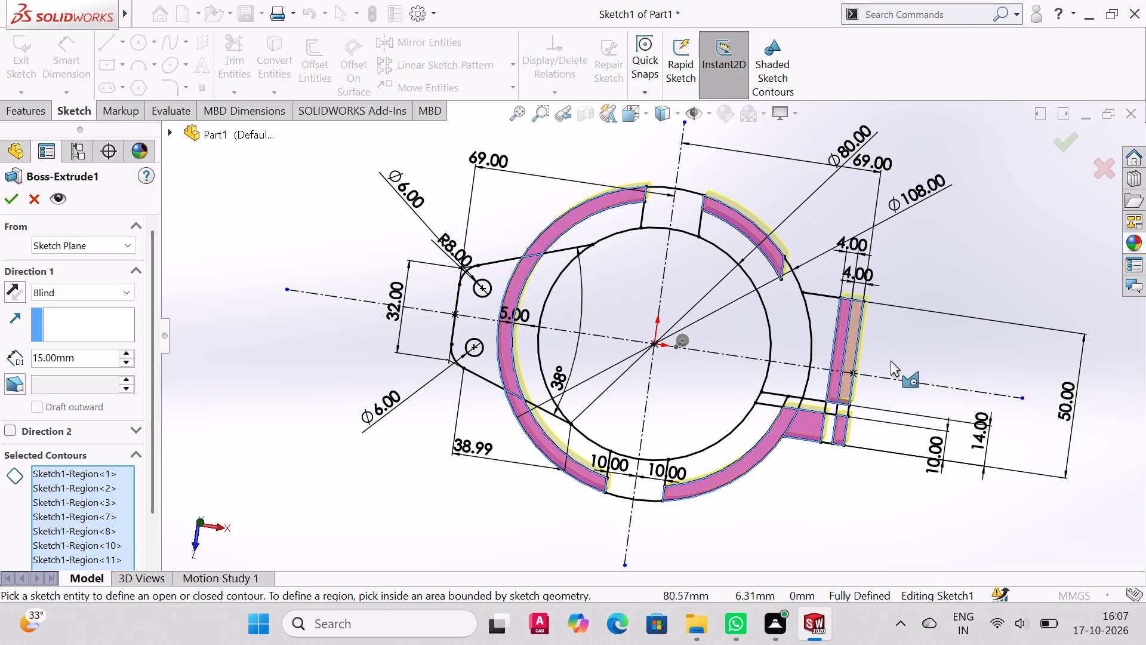
middle_drag(876, 317, 870, 329)
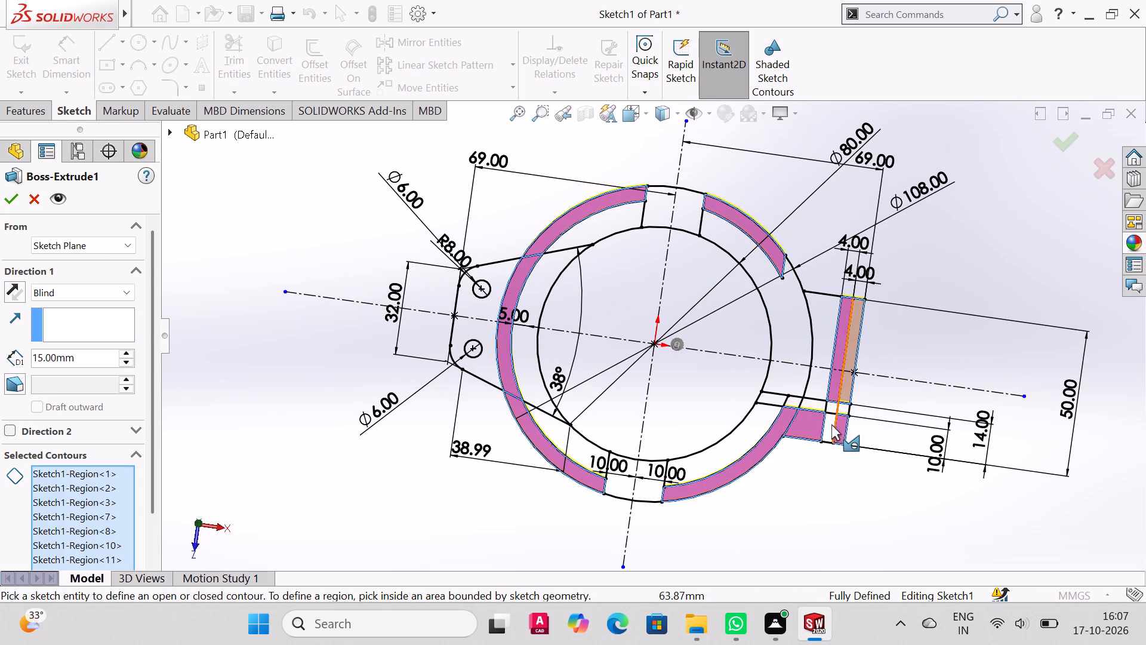
click(827, 426)
middle_drag(914, 407, 887, 287)
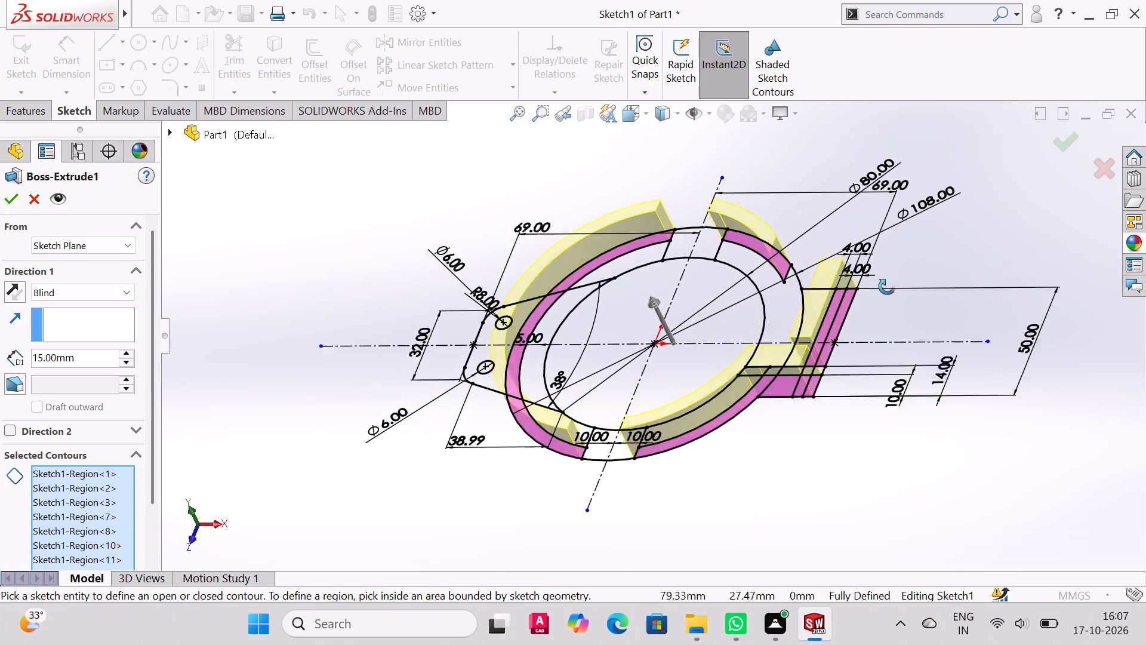
middle_drag(887, 287, 913, 338)
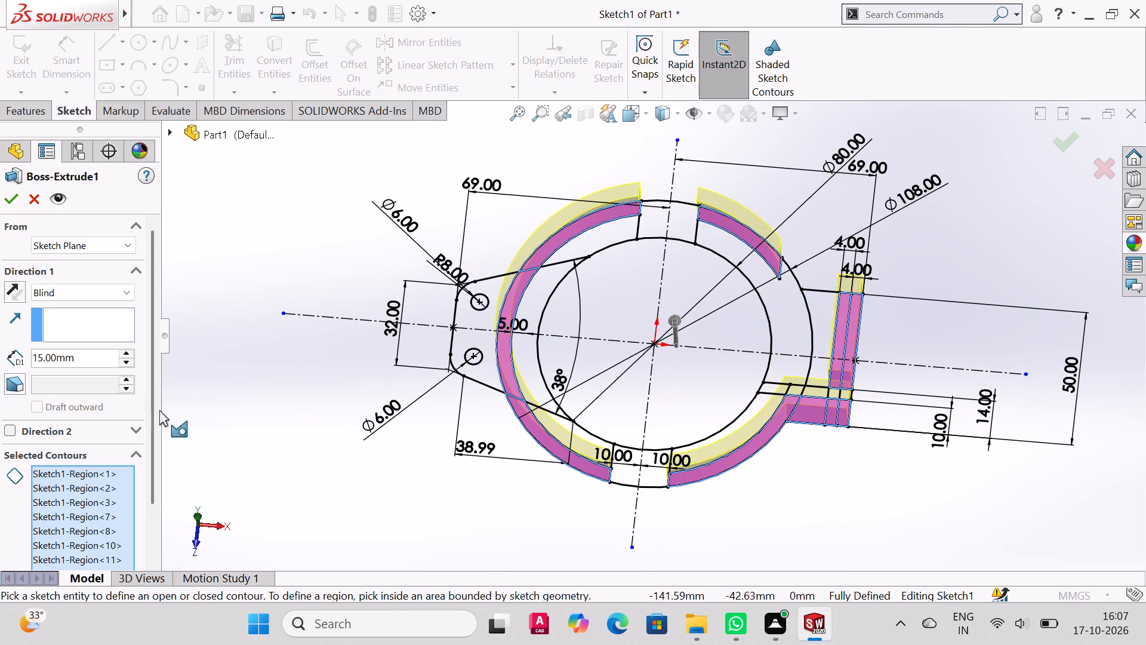
click(8, 201)
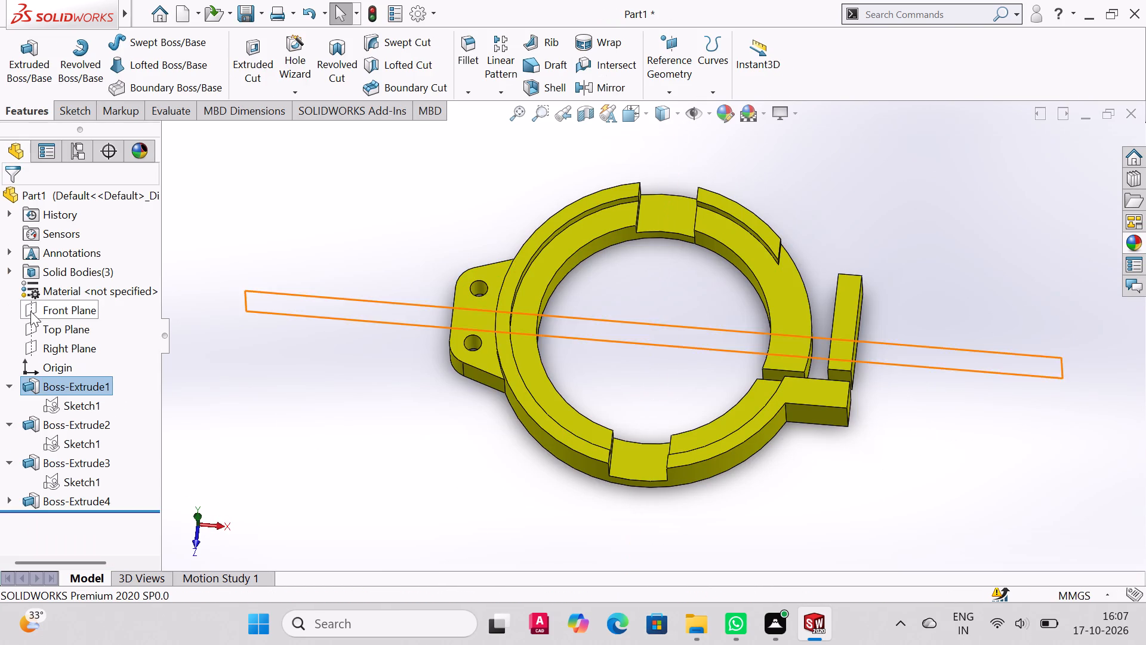
Extrude the Sketch1 region between the ring and the inner 4 mm strip on the slit boss's wide side 11 mm, merging the result.
click(56, 444)
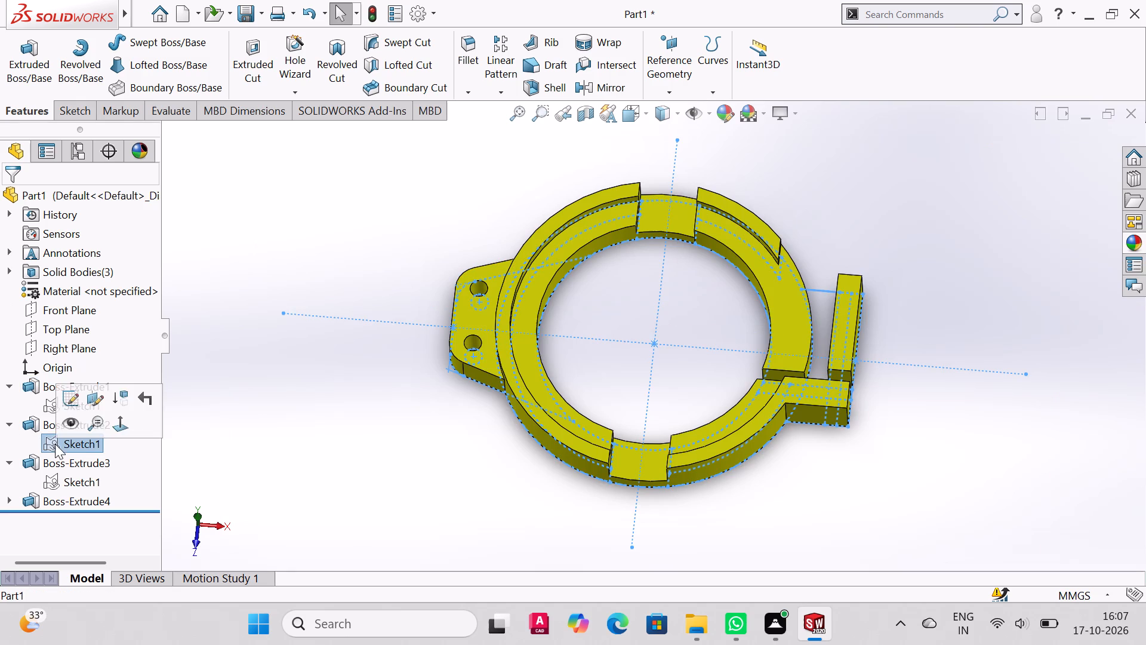
click(22, 45)
middle_drag(911, 330, 910, 346)
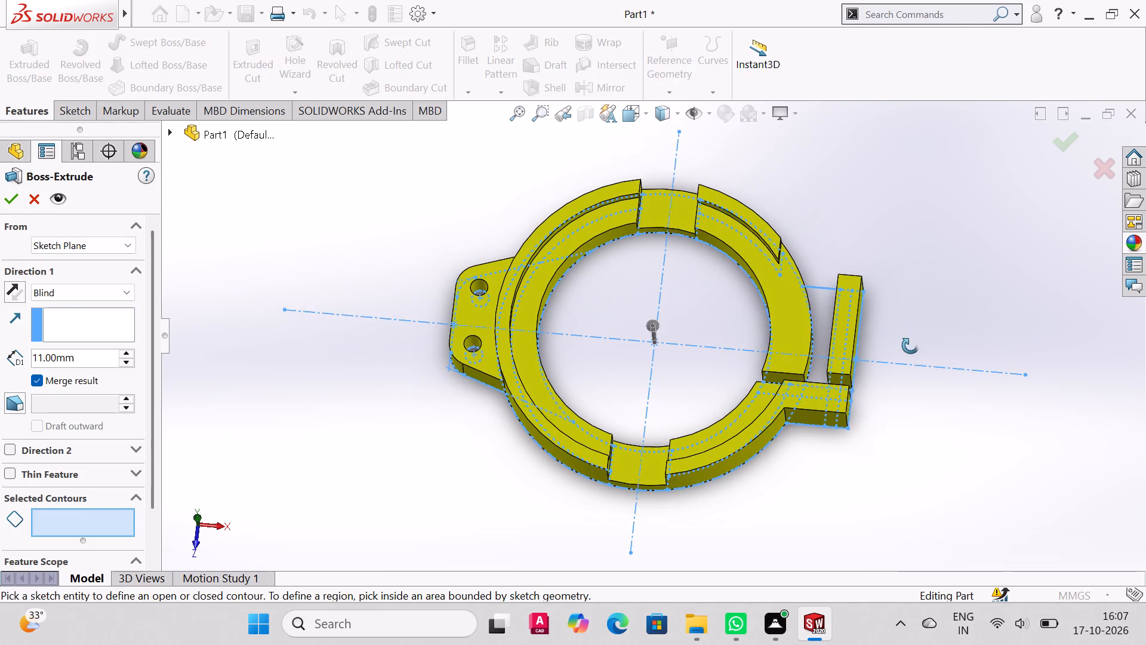
middle_drag(910, 346, 908, 362)
click(822, 328)
middle_drag(884, 336, 885, 235)
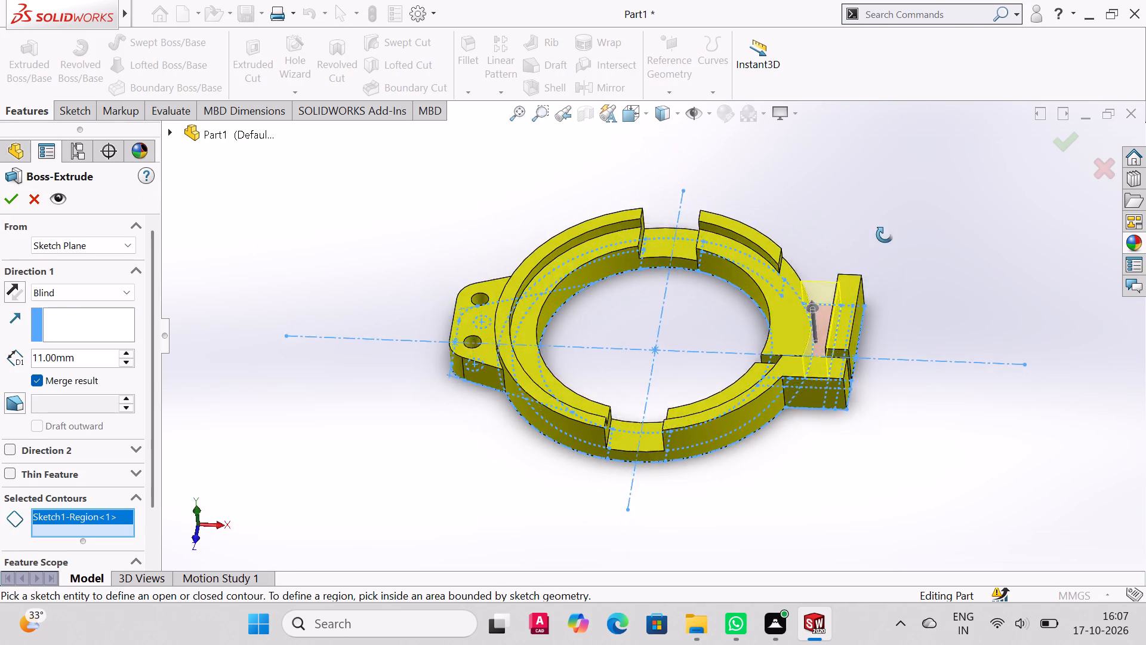
middle_drag(885, 235, 801, 305)
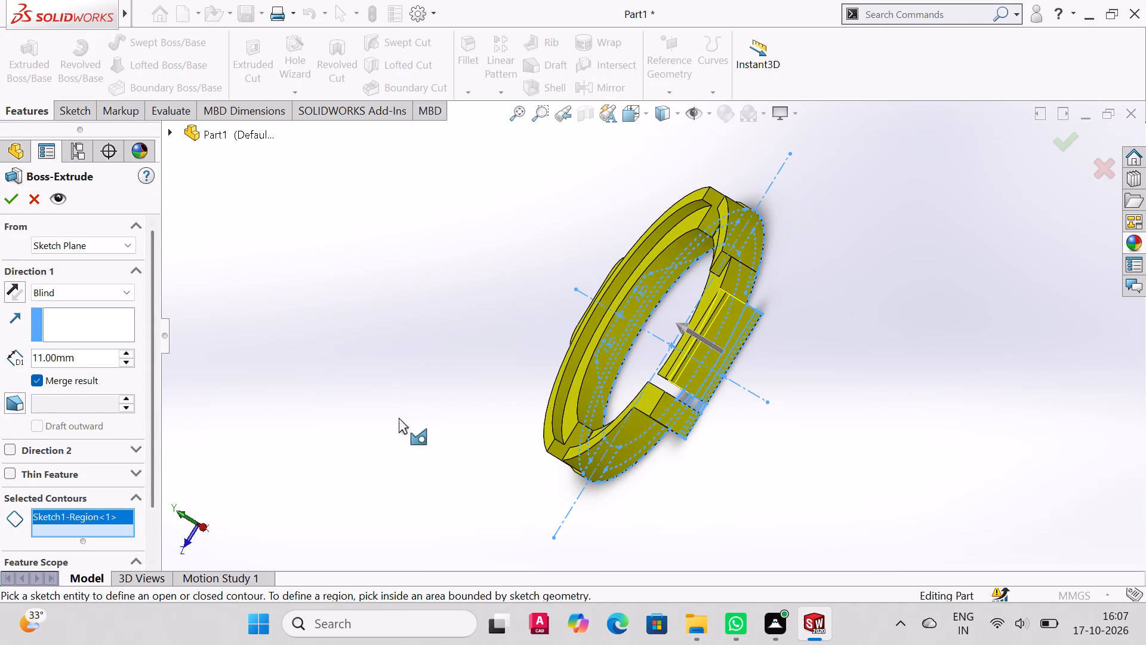
middle_drag(570, 345, 590, 331)
click(10, 202)
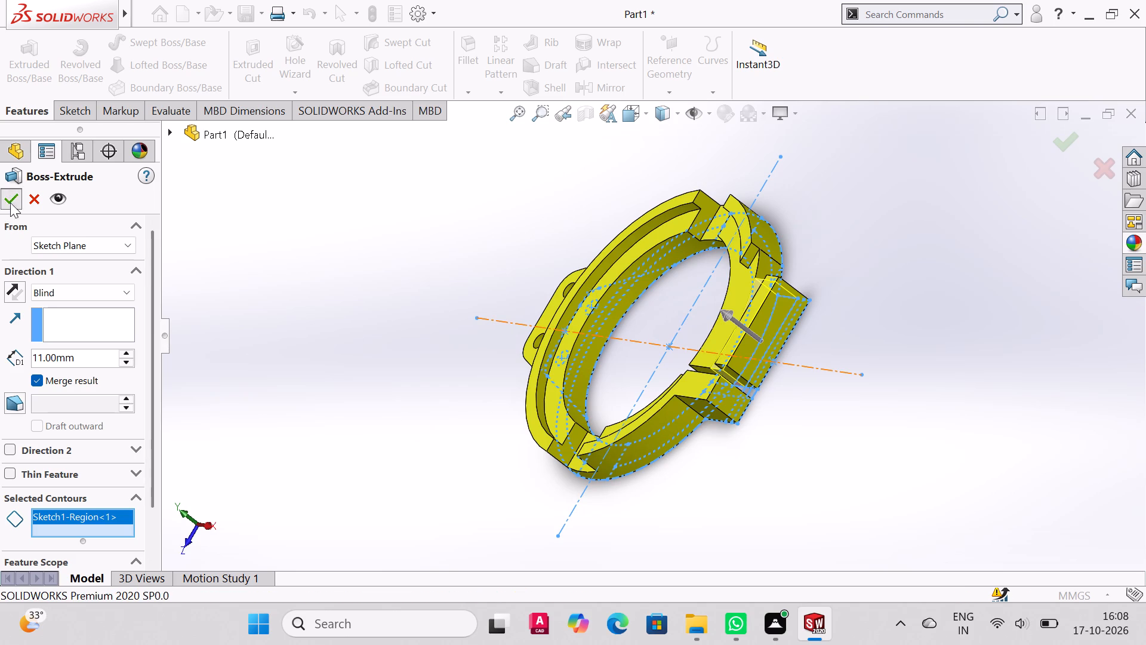
middle_drag(739, 336, 830, 355)
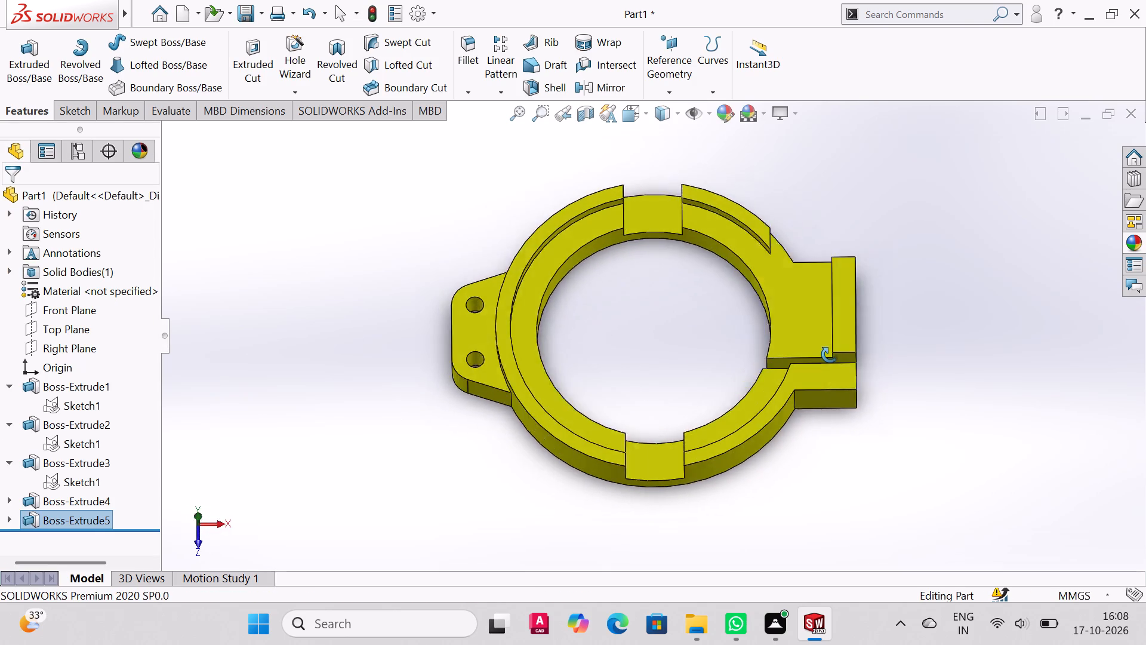
middle_drag(830, 355, 809, 278)
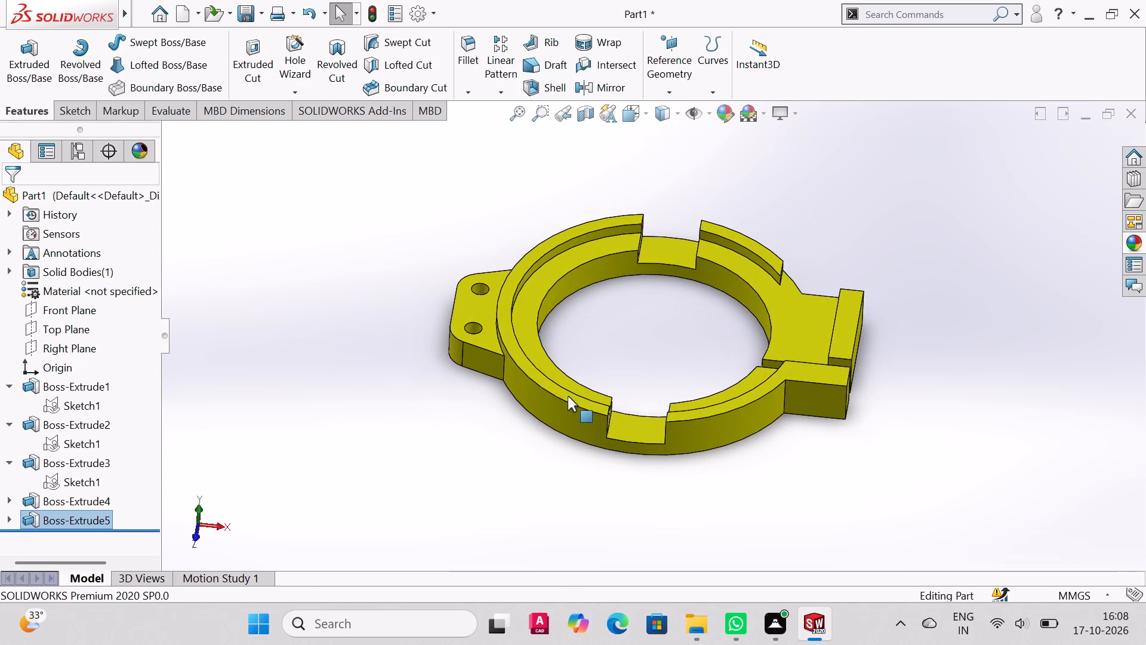
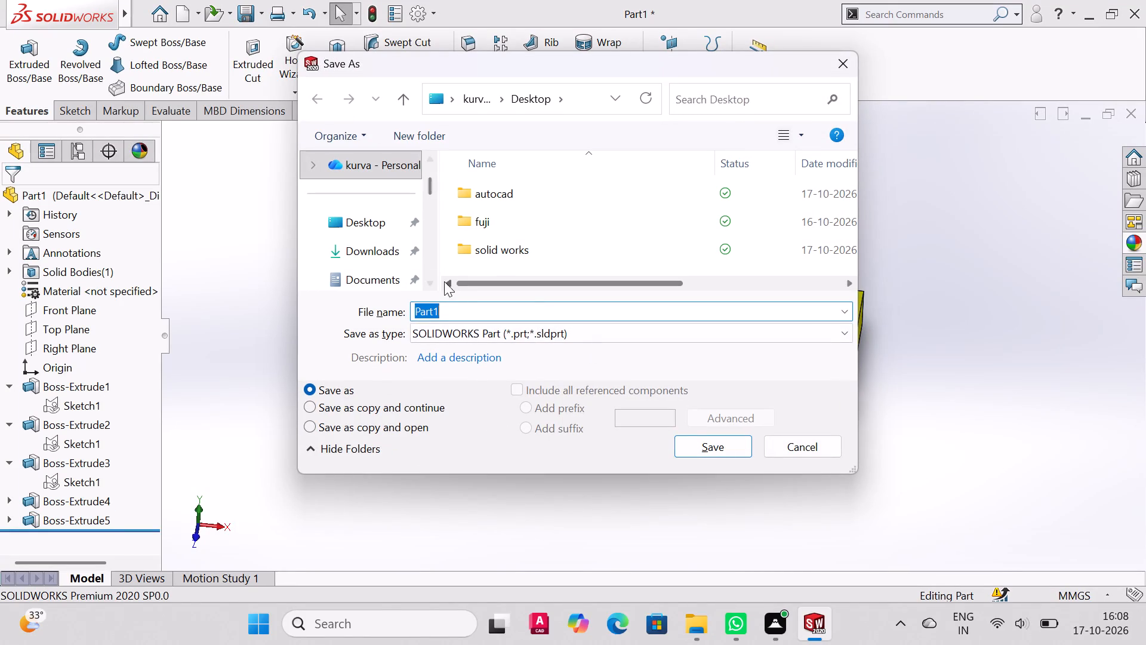
Save the part to the Desktop as a SOLIDWORKS Part named "split clamping ring".
click(327, 213)
drag(530, 311, 530, 308)
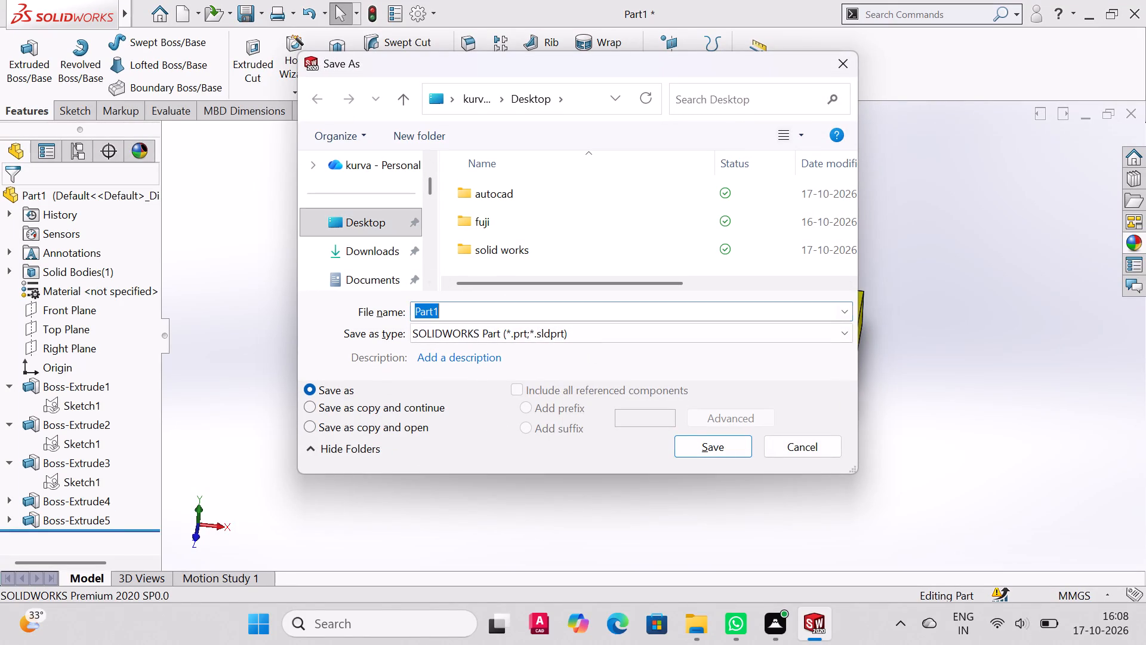
drag(530, 308, 235, 331)
key(ctrl+v)
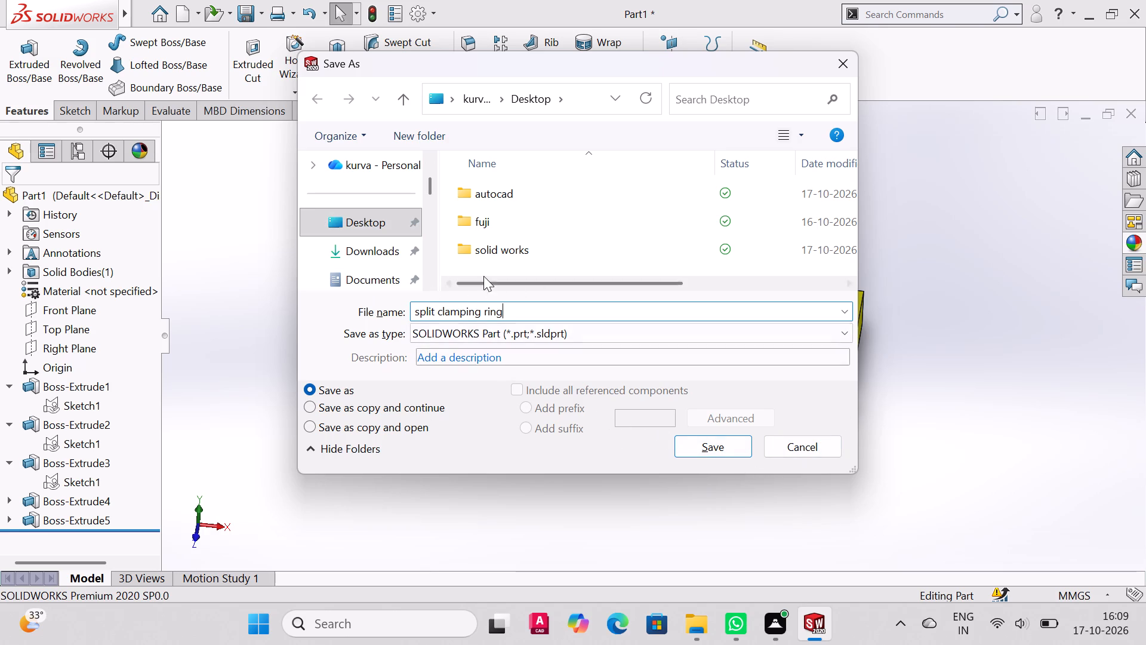
click(697, 453)
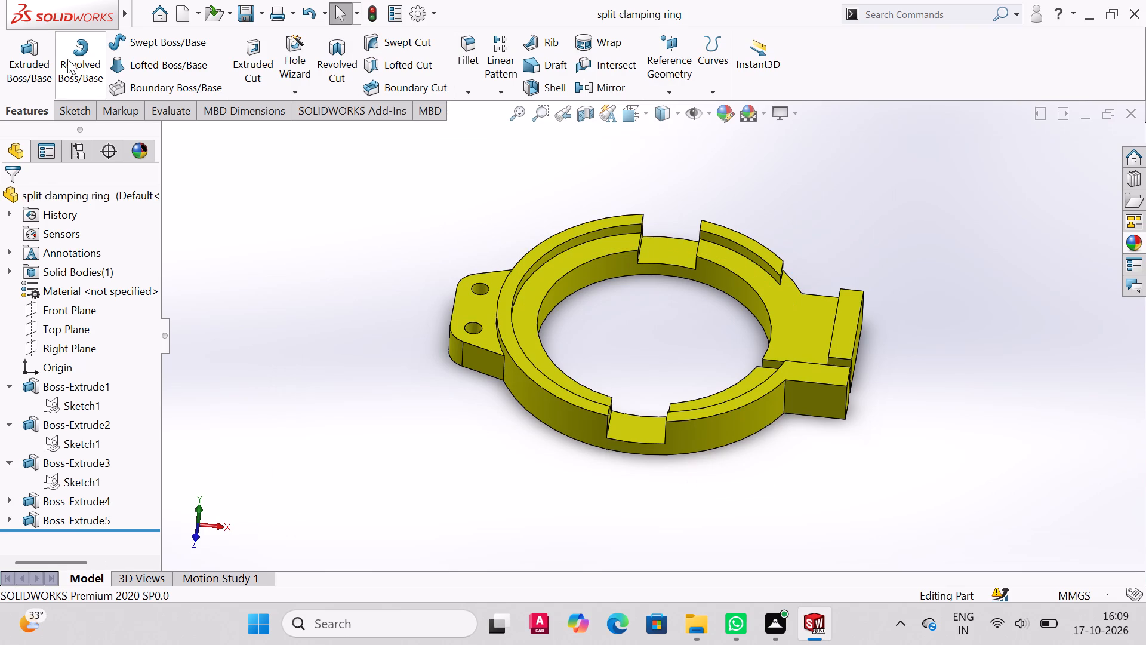
Save a PDF version of the part to the Desktop in Adobe Portable Document Format, keeping the name "split clamping ring".
click(260, 17)
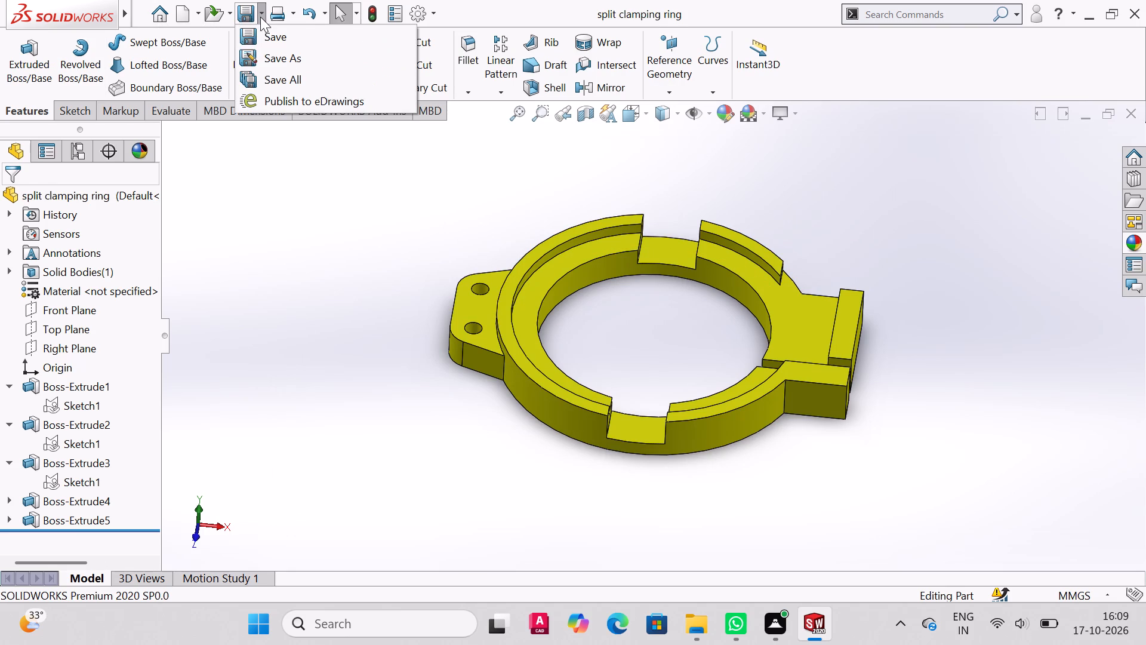
click(255, 53)
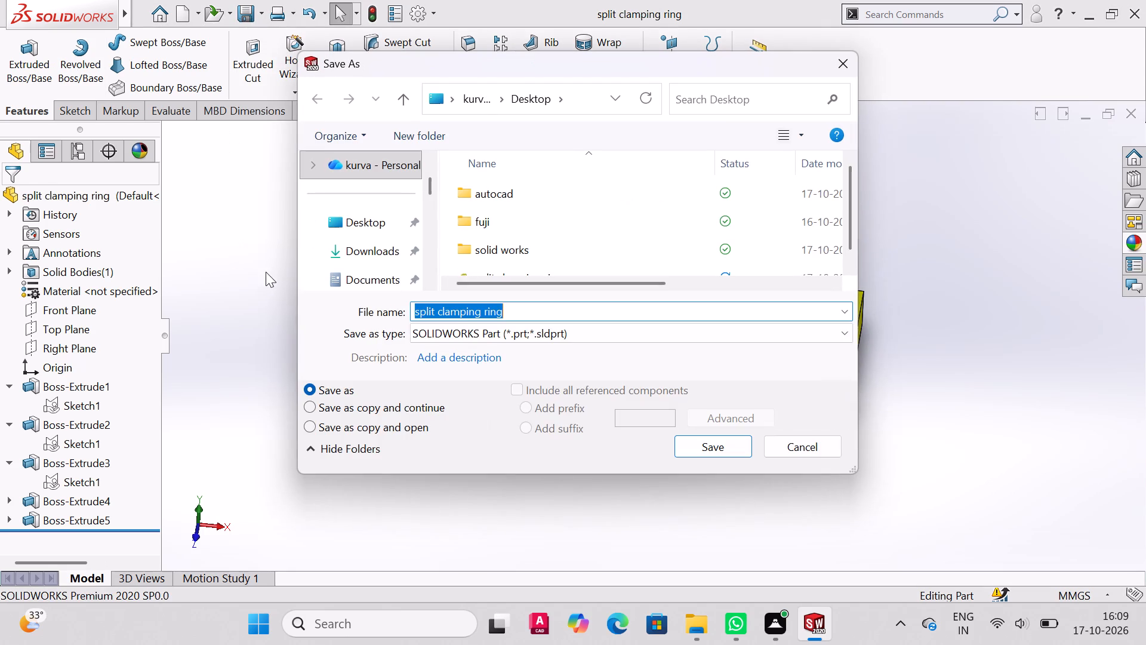
click(637, 334)
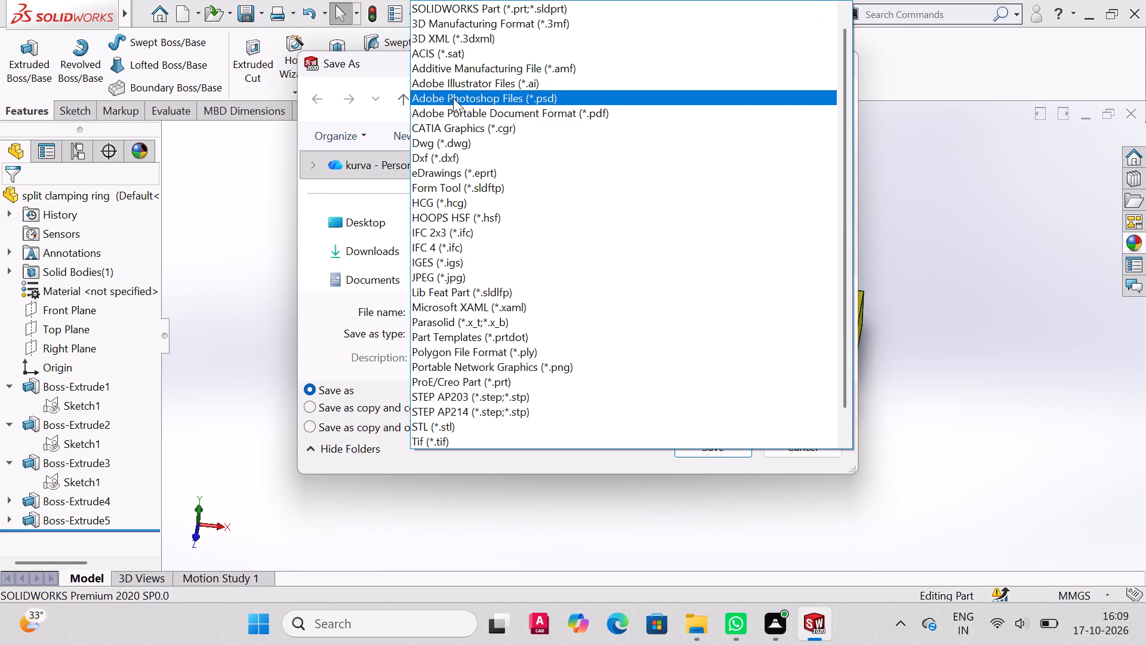
click(474, 109)
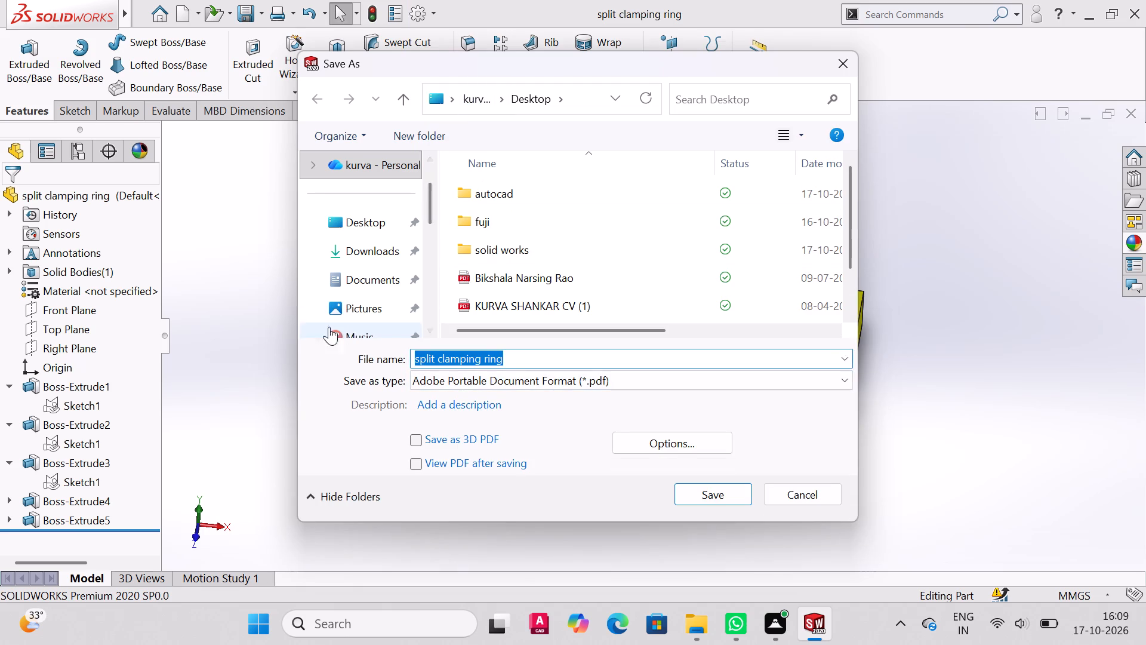
click(347, 218)
click(709, 501)
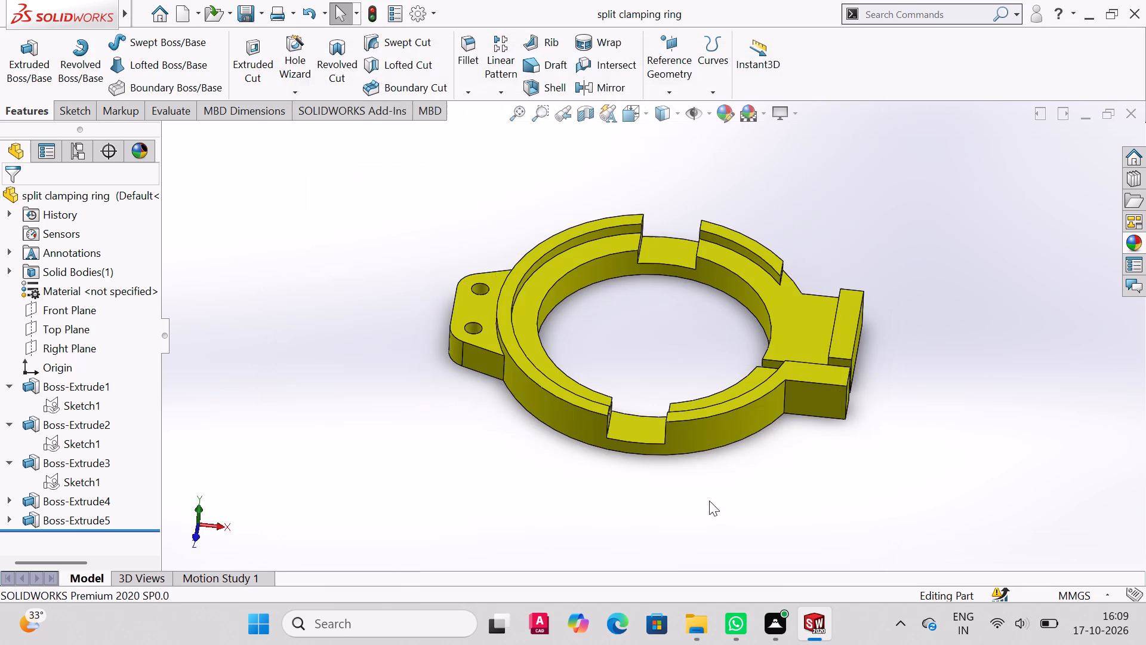